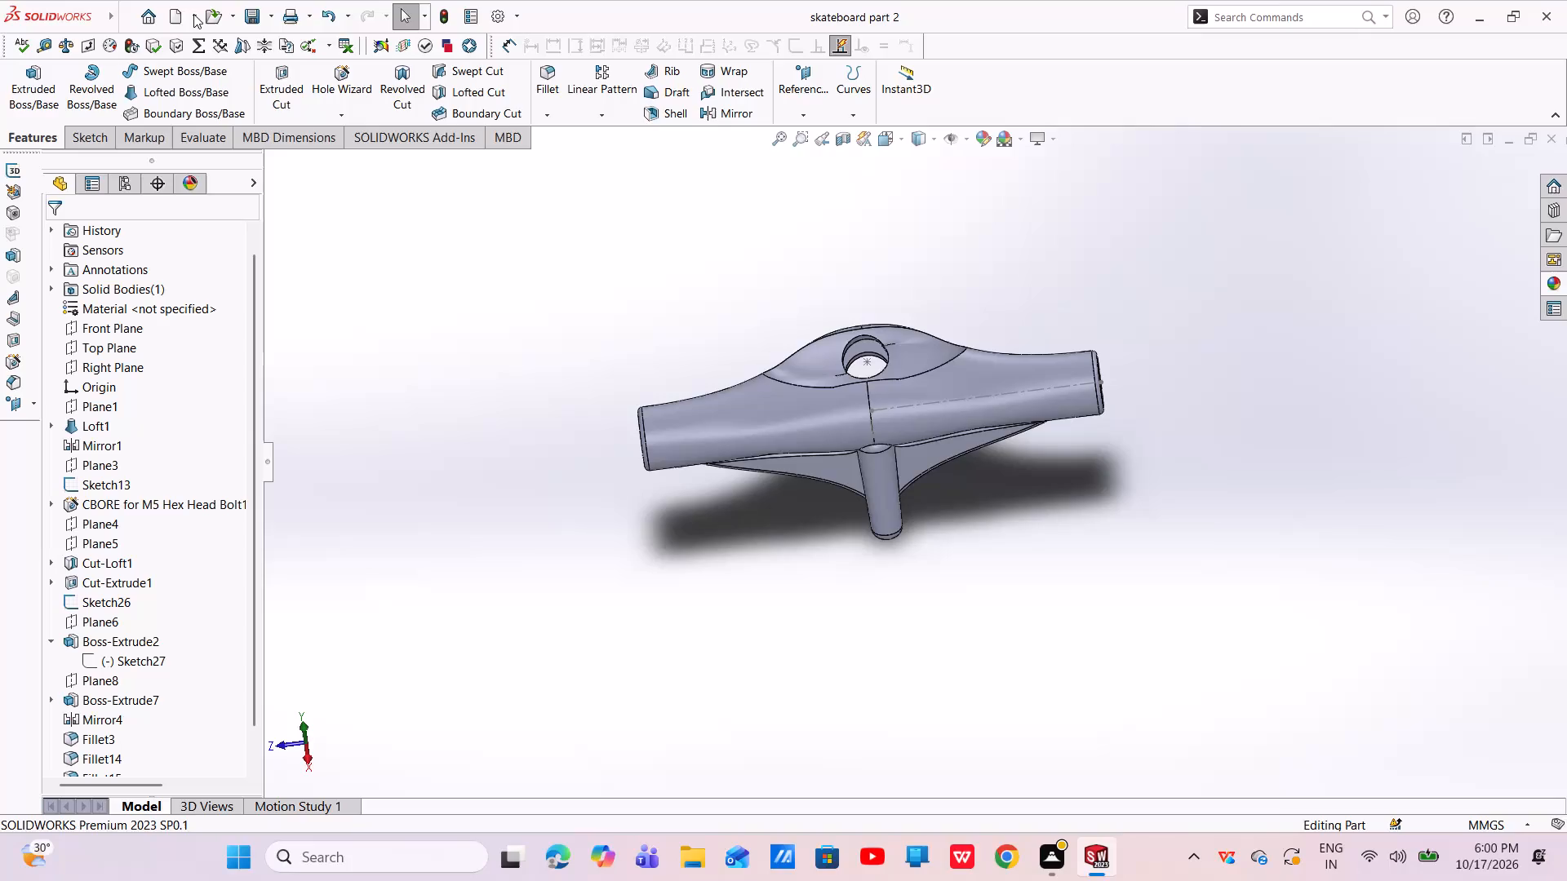
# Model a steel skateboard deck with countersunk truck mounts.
# Create a new part document.
pyautogui.click(178, 25)
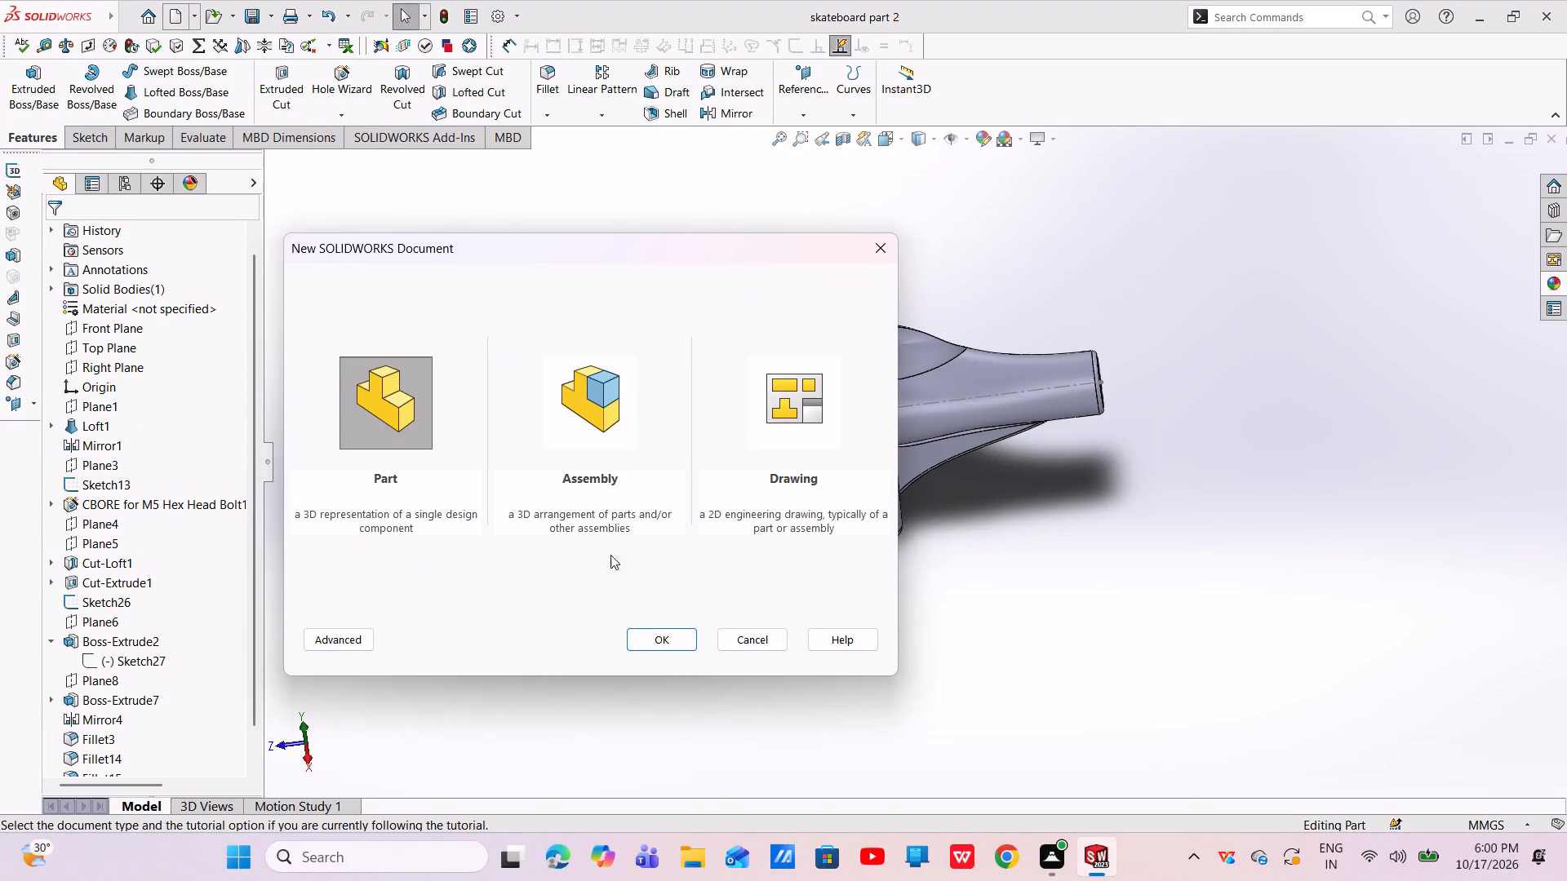
pyautogui.click(662, 637)
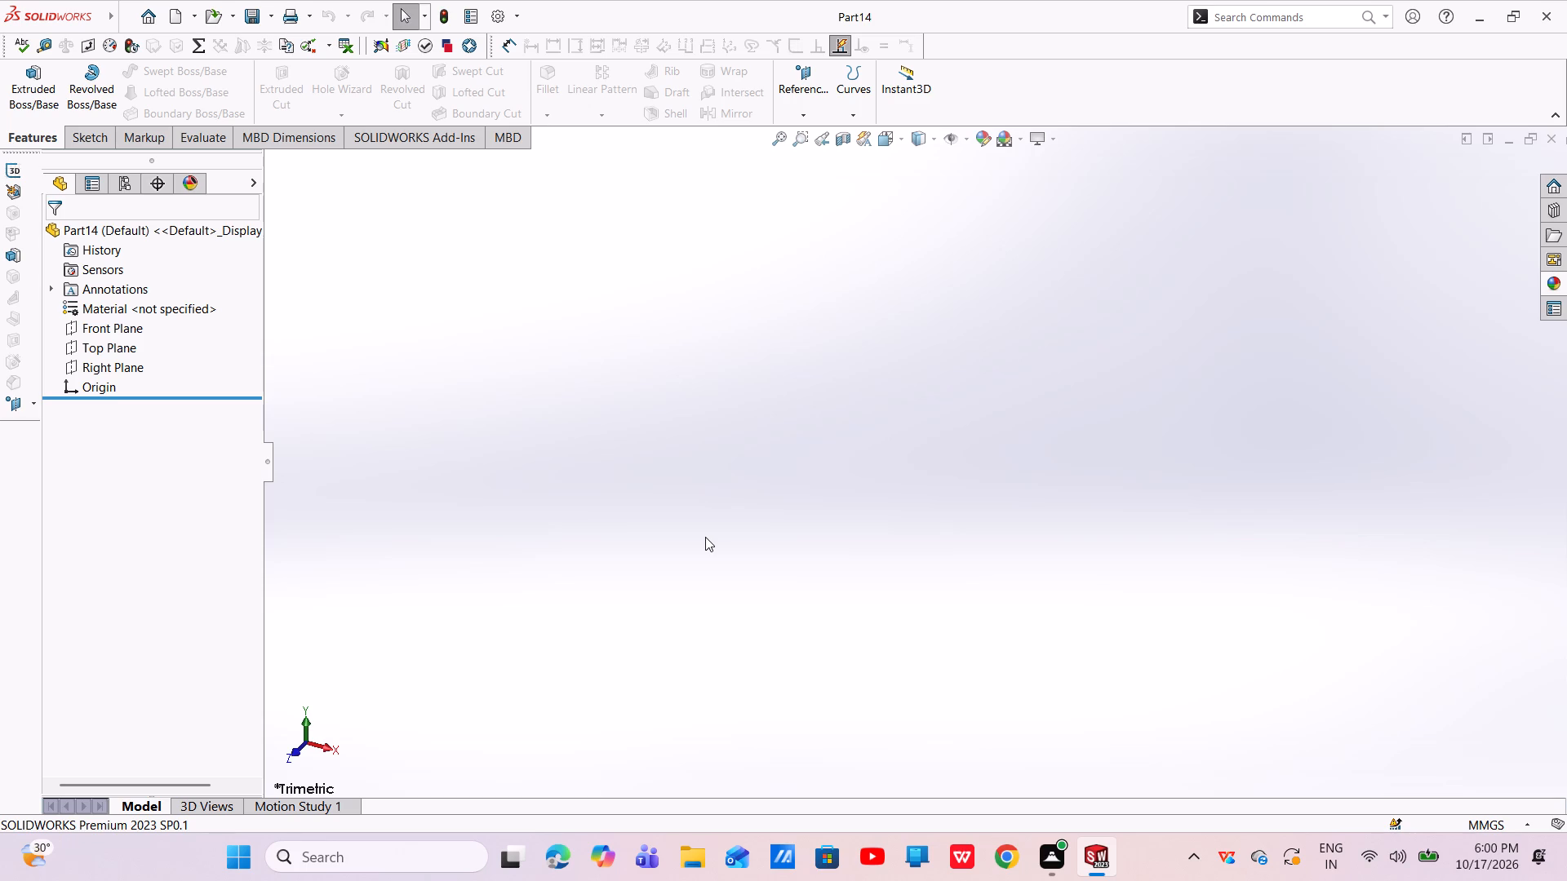
# Start a sketch on the Front Plane and draw a horizontal line about 120 mm long from the origin.
pyautogui.click(87, 334)
pyautogui.click(99, 315)
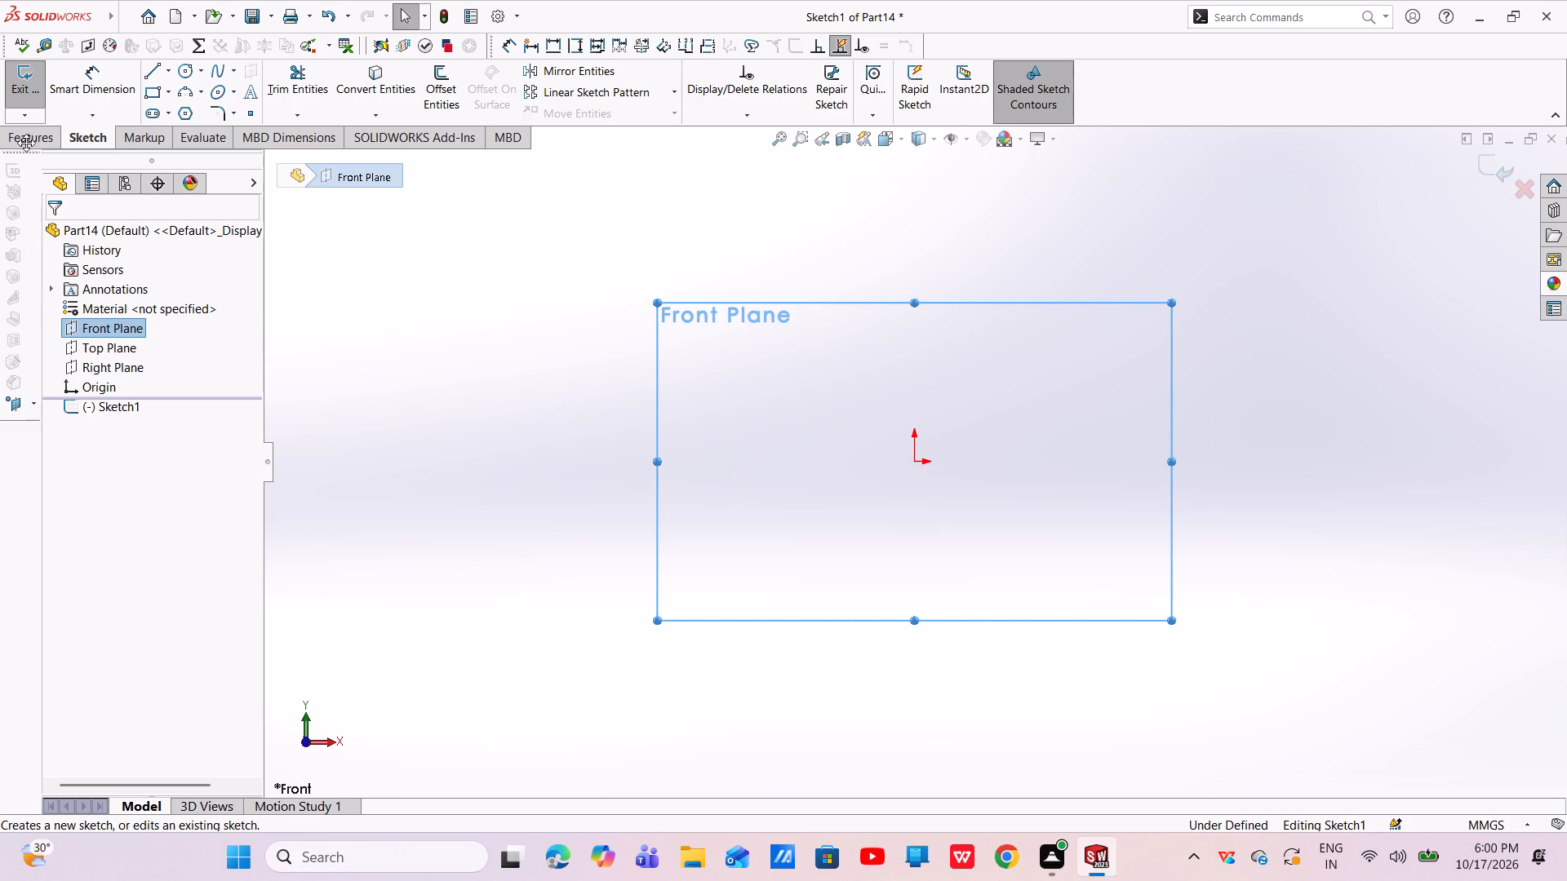
pyautogui.click(154, 72)
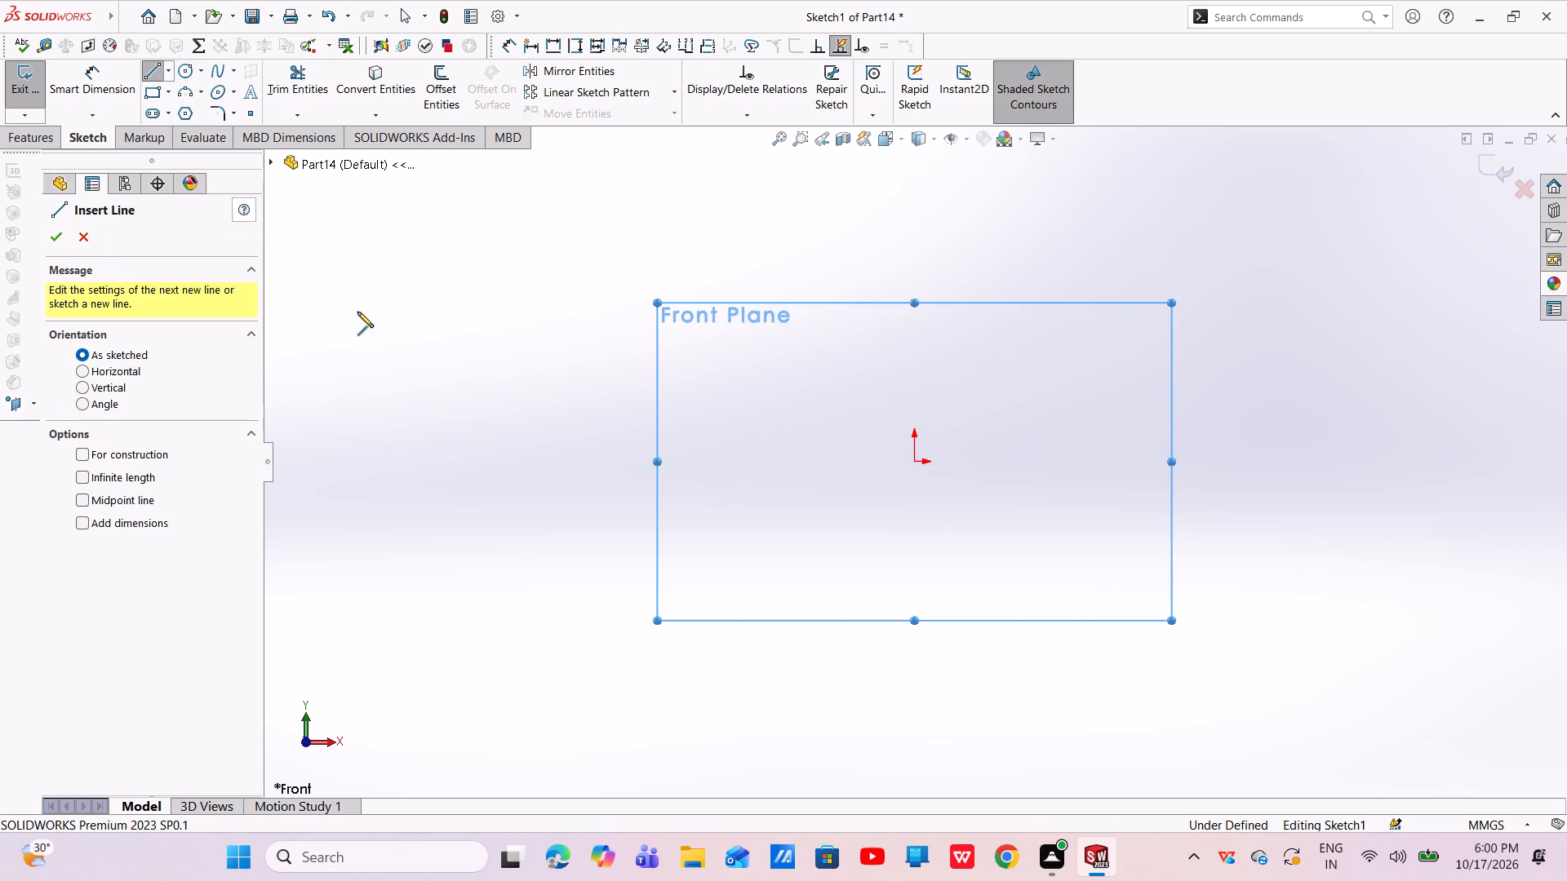
pyautogui.click(916, 463)
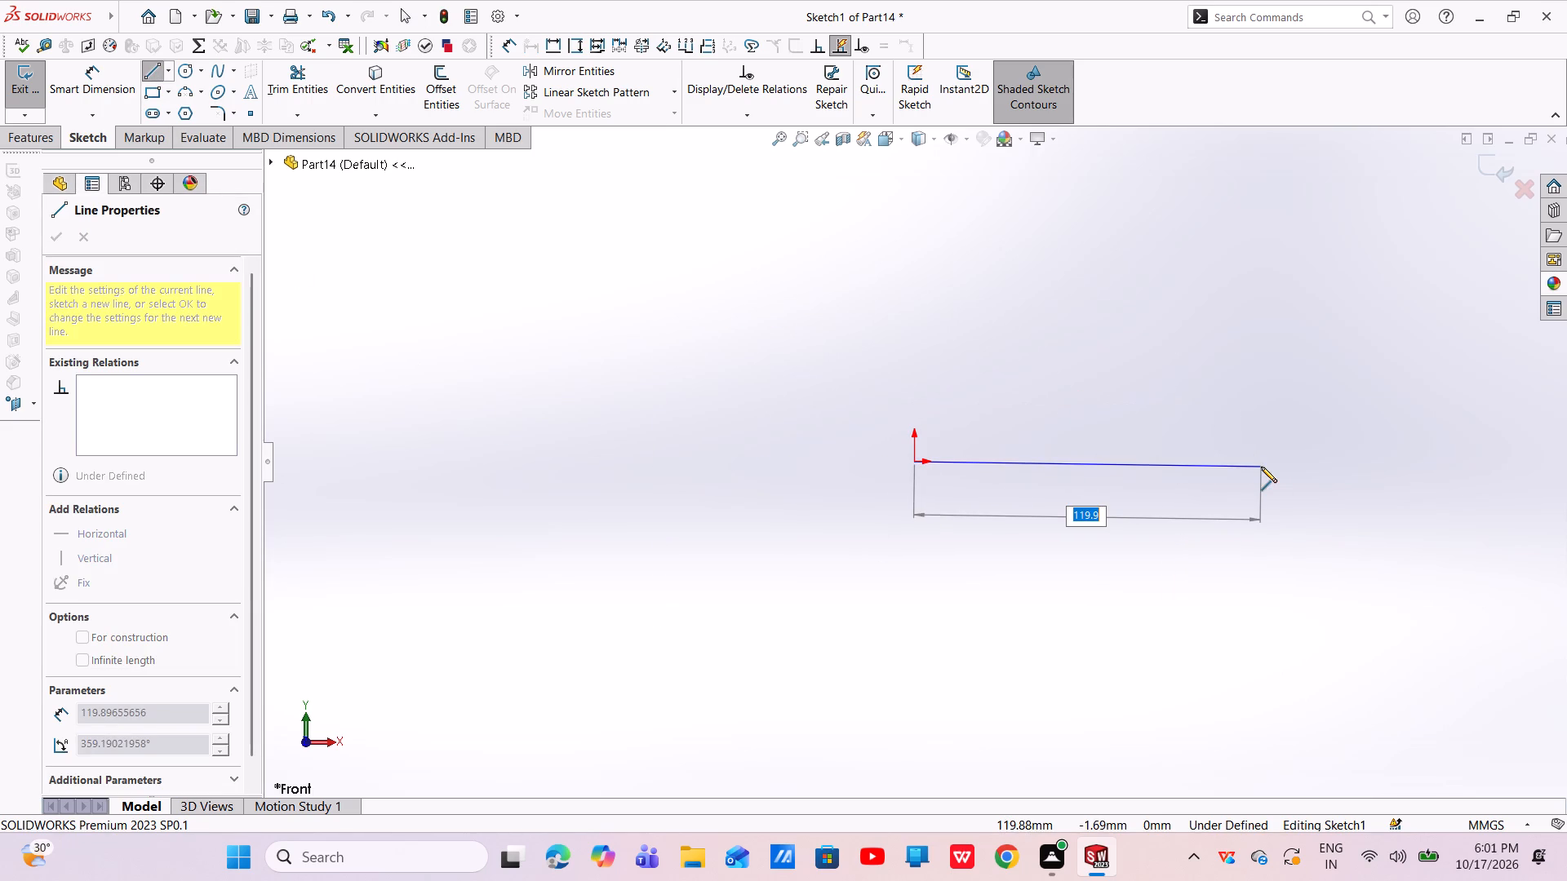
pyautogui.click(1261, 467)
pyautogui.rightClick(1261, 467)
pyautogui.click(1280, 481)
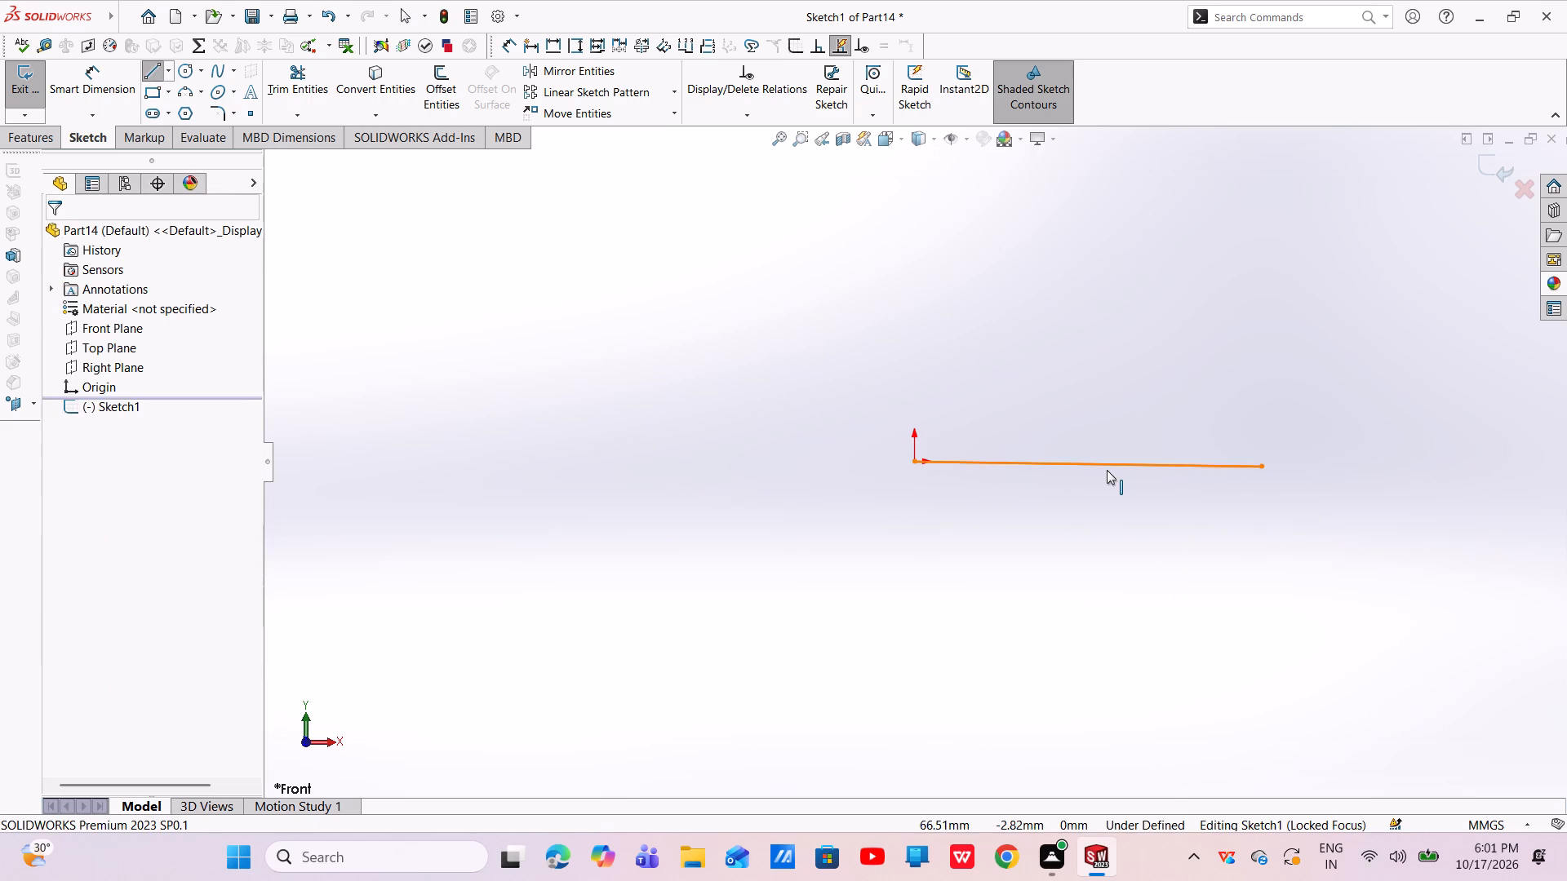
pyautogui.click(1107, 468)
pyautogui.click(1158, 396)
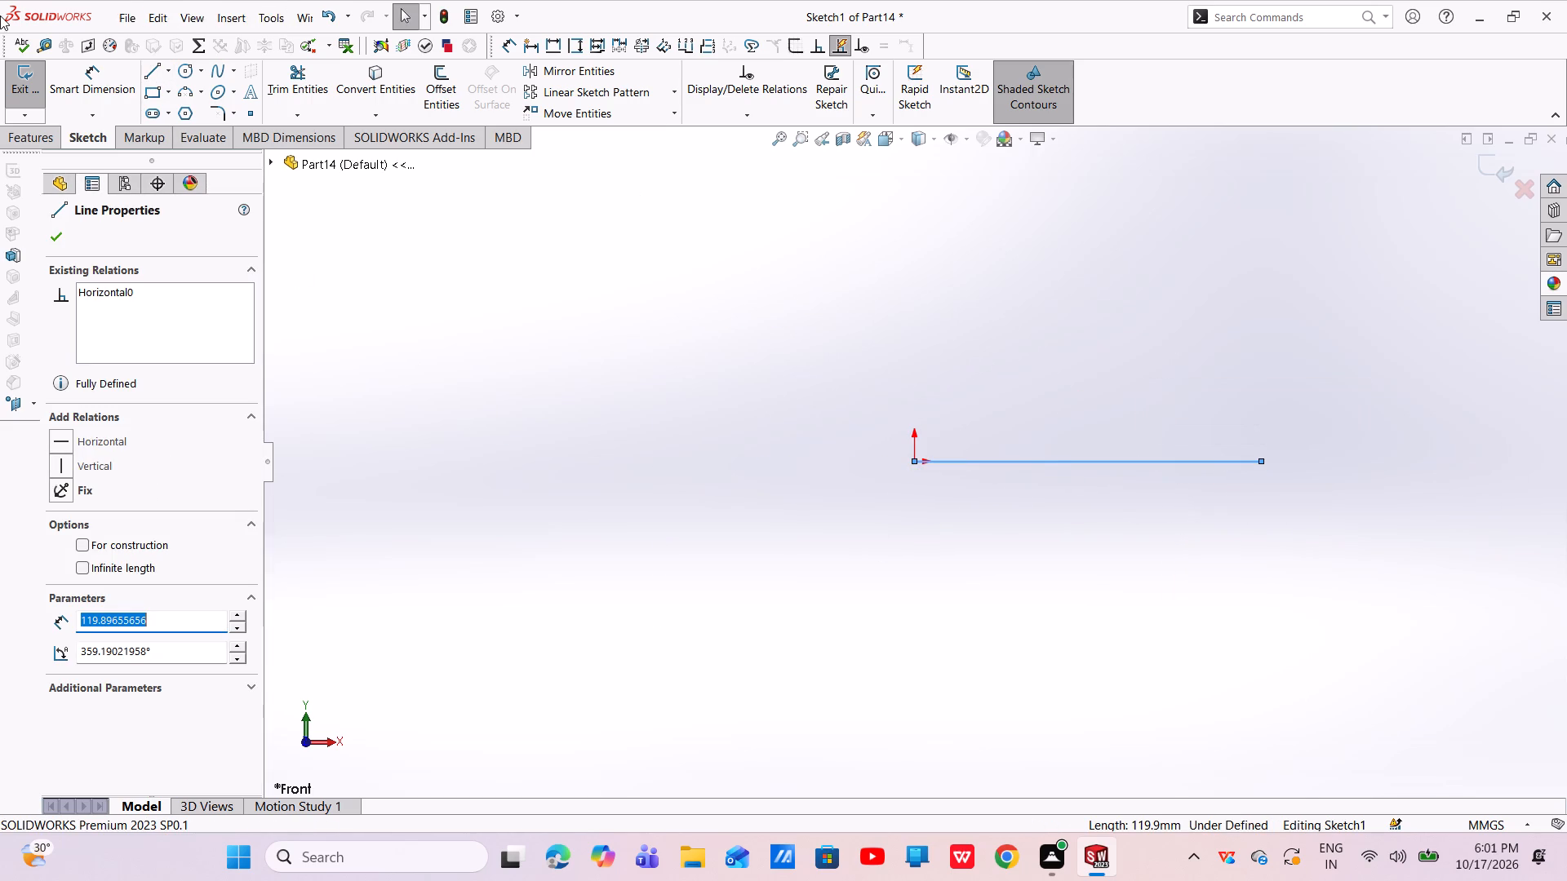
# Dimension the horizontal line's length to 260 mm.
pyautogui.click(82, 89)
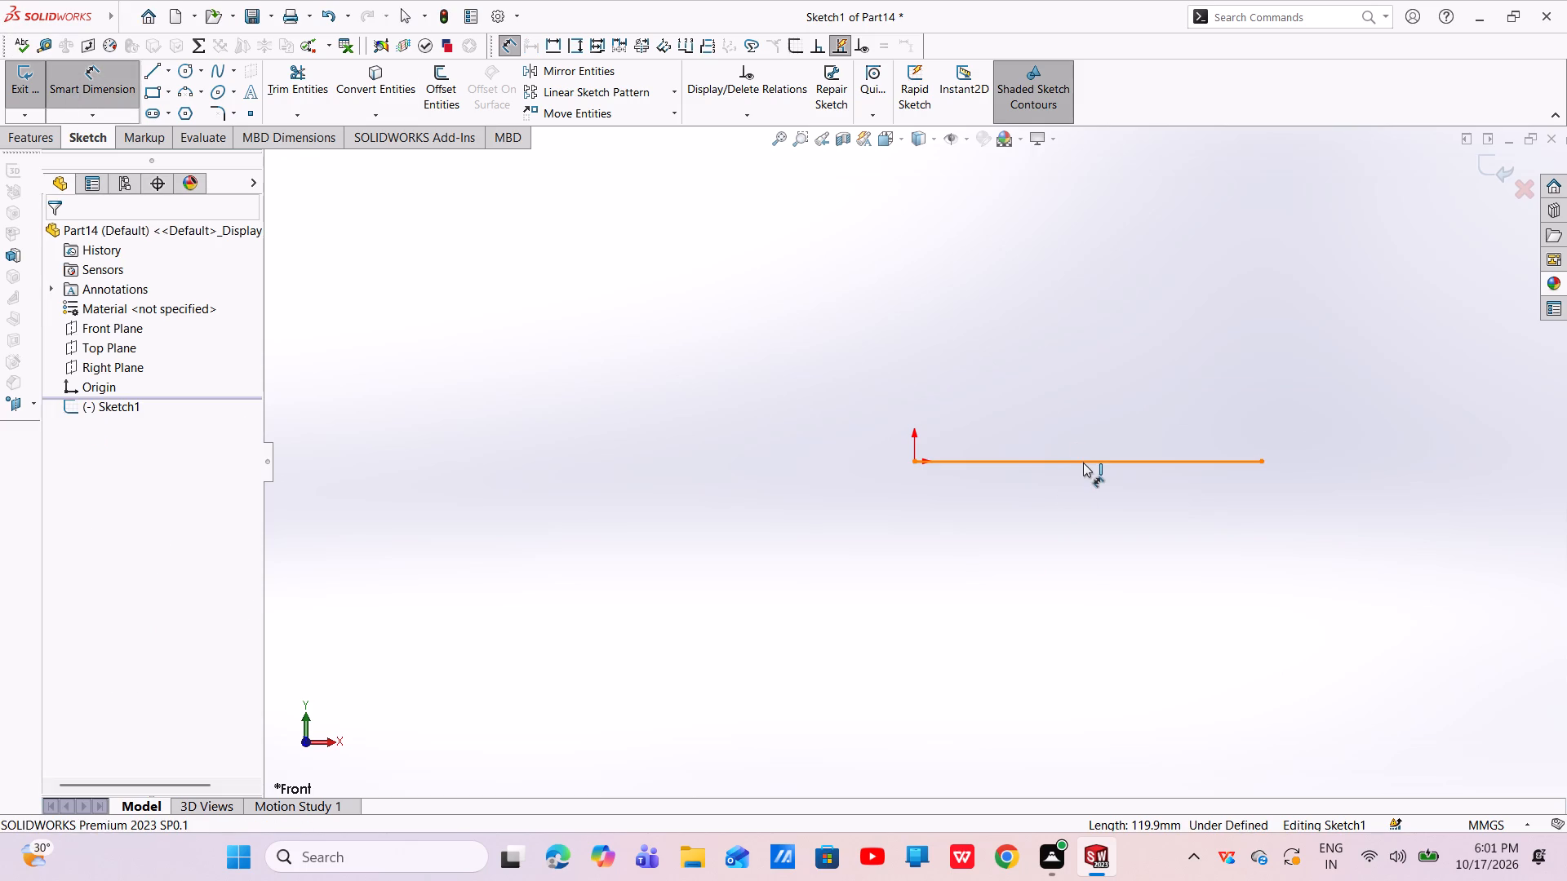
pyautogui.click(1083, 463)
pyautogui.click(1028, 627)
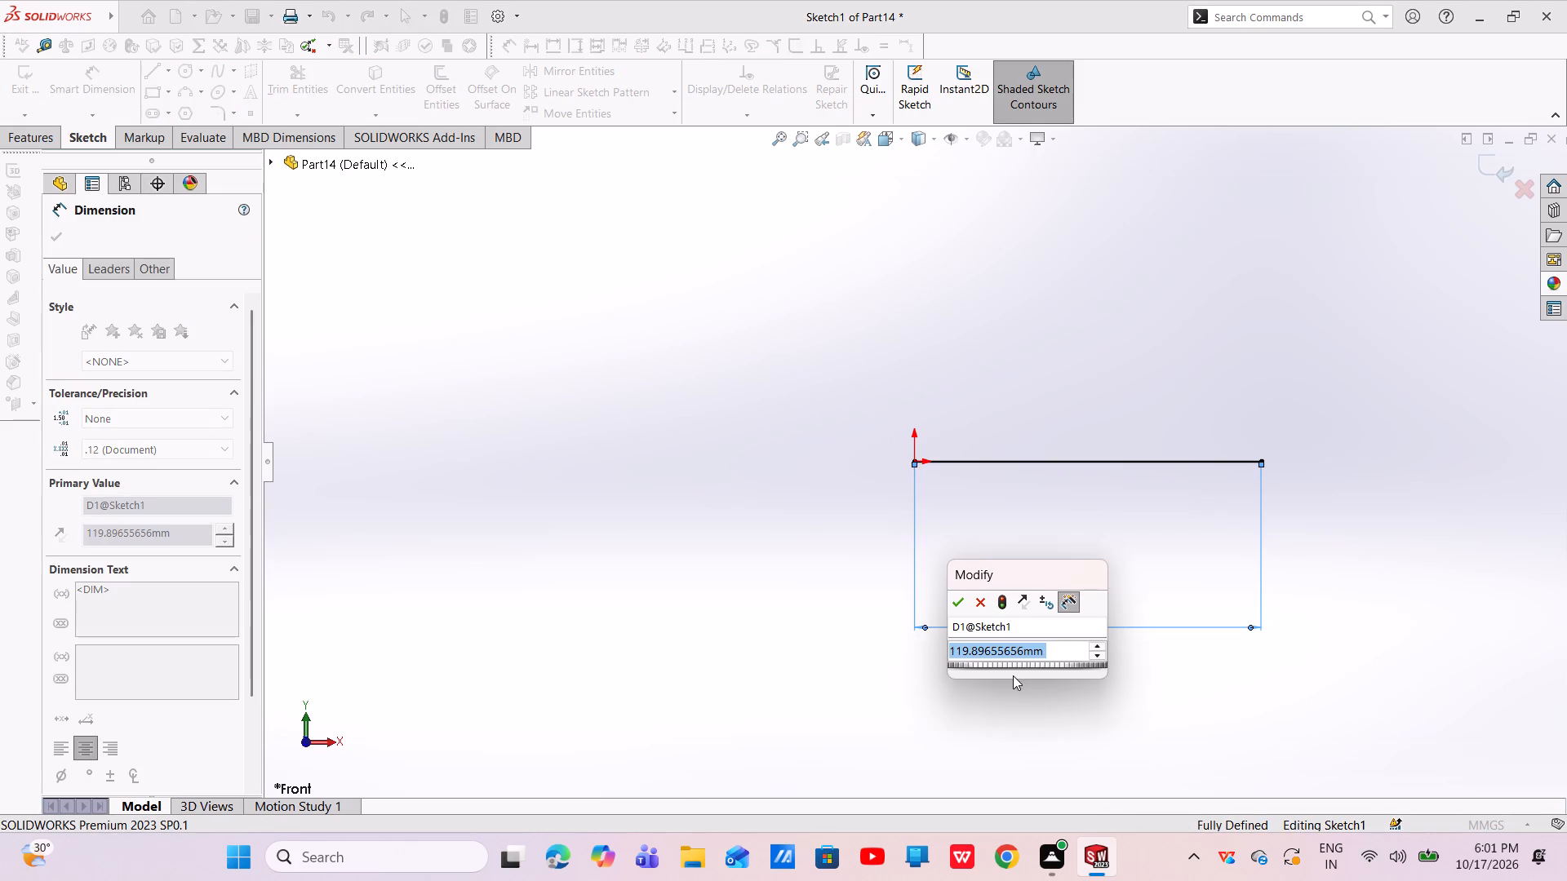
pyautogui.press('BackSpace')
pyautogui.write('260')
pyautogui.press('Return')
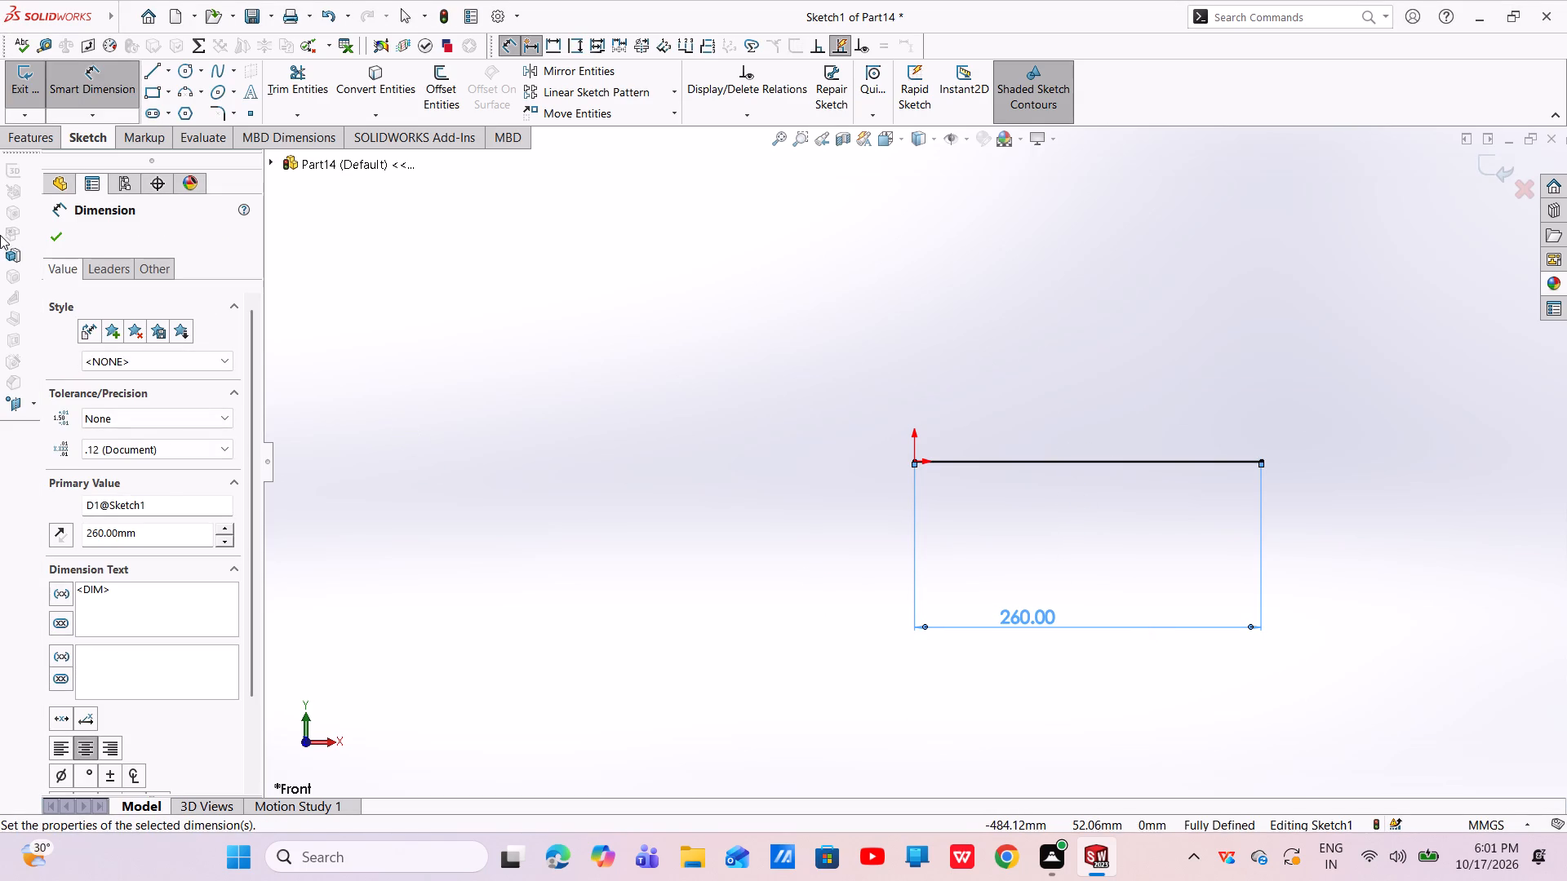
pyautogui.click(64, 234)
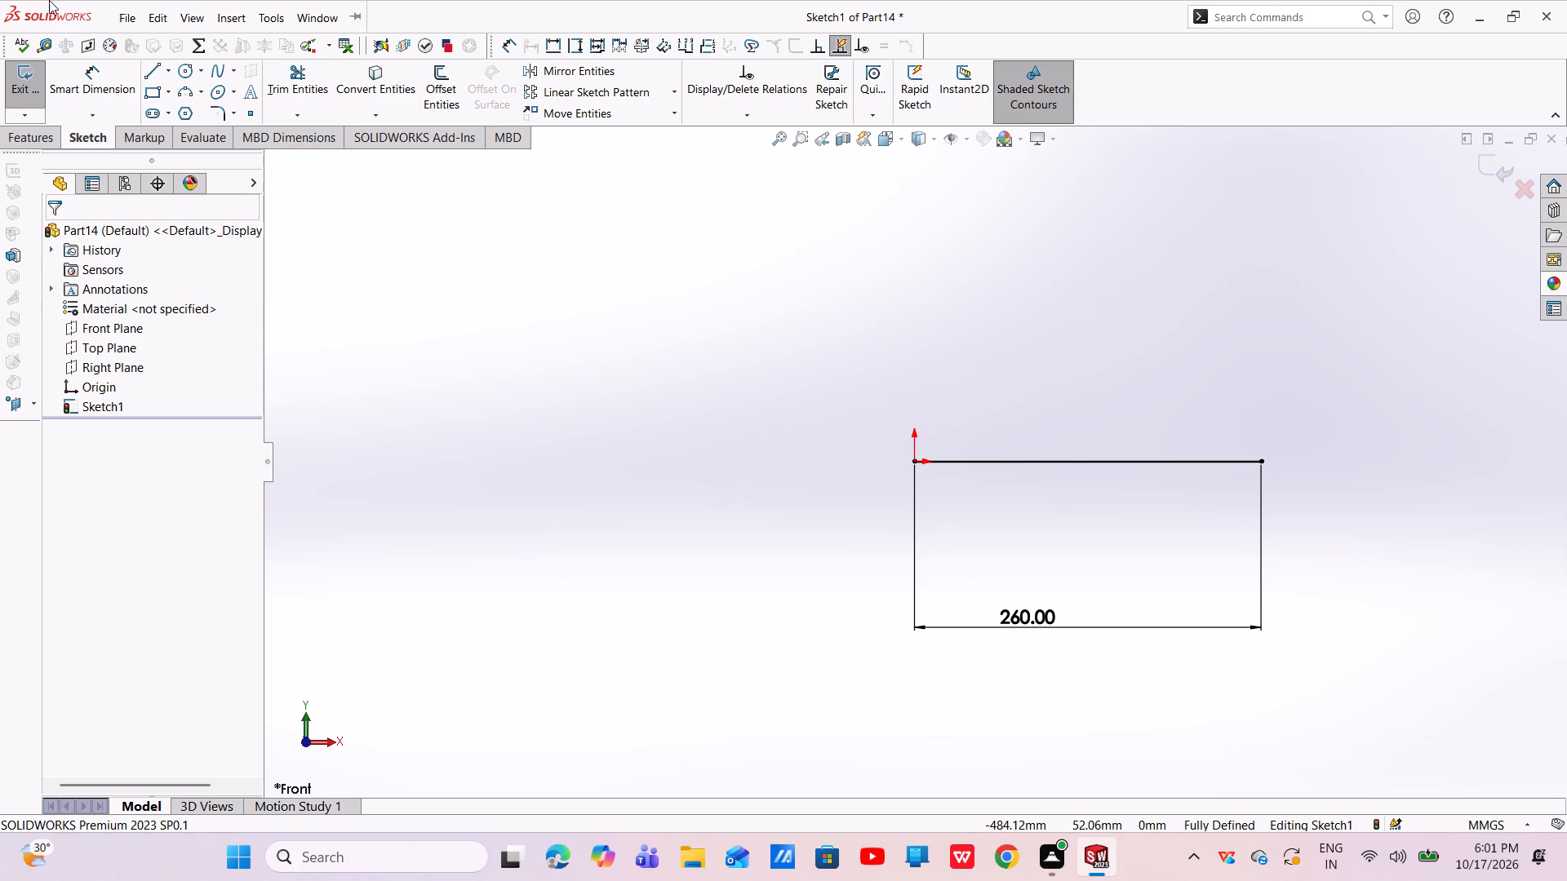
# Draw a construction corner rectangle about 133 mm by 83 mm, extending outward and upward from the line's free end.
pyautogui.click(168, 88)
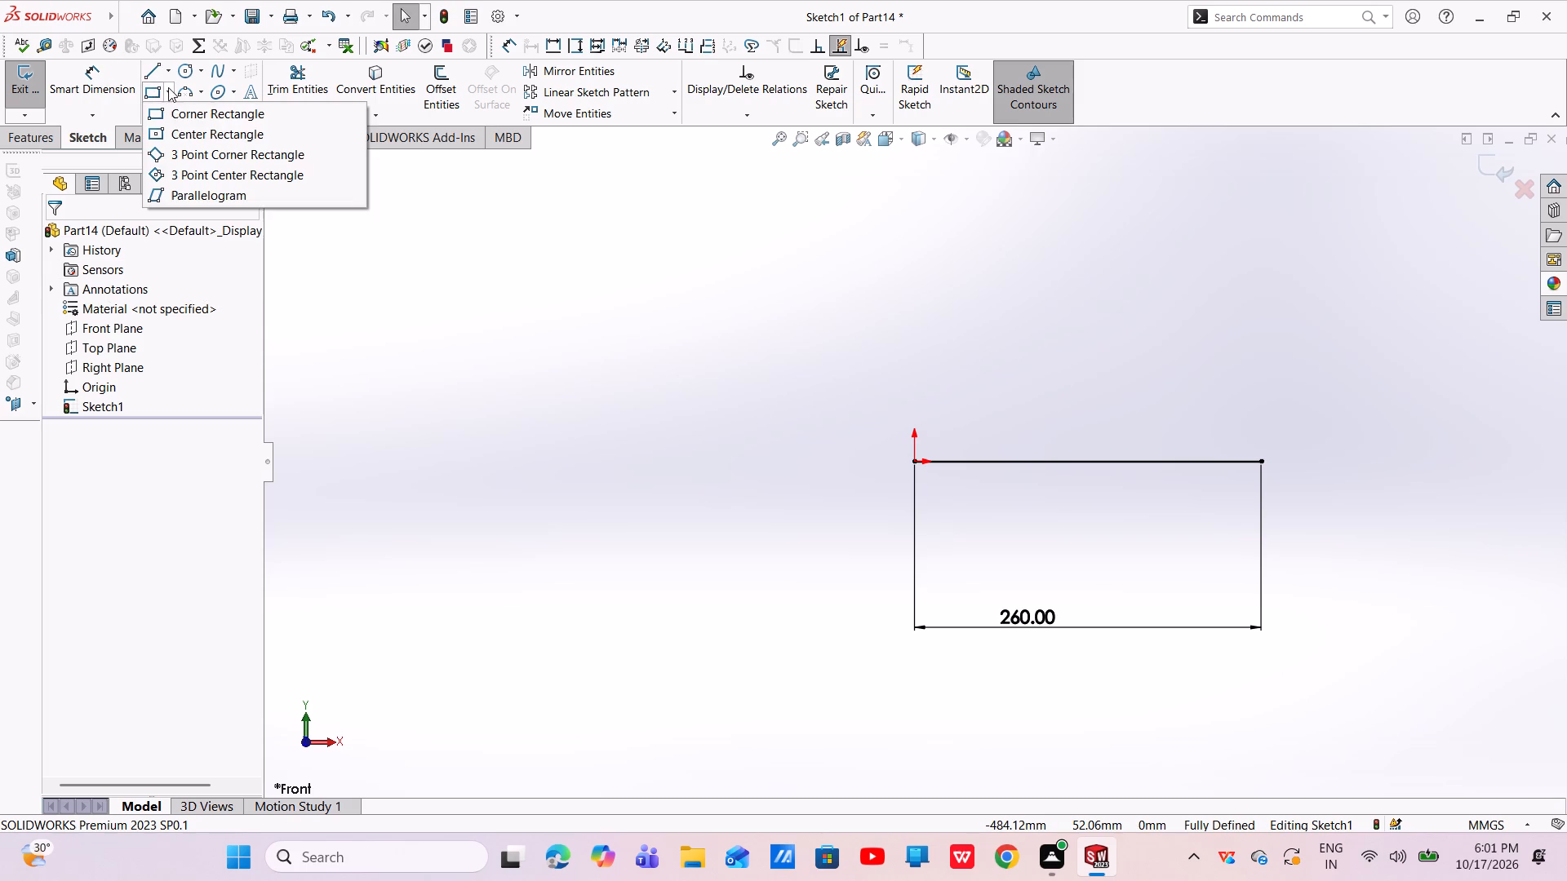
pyautogui.click(182, 119)
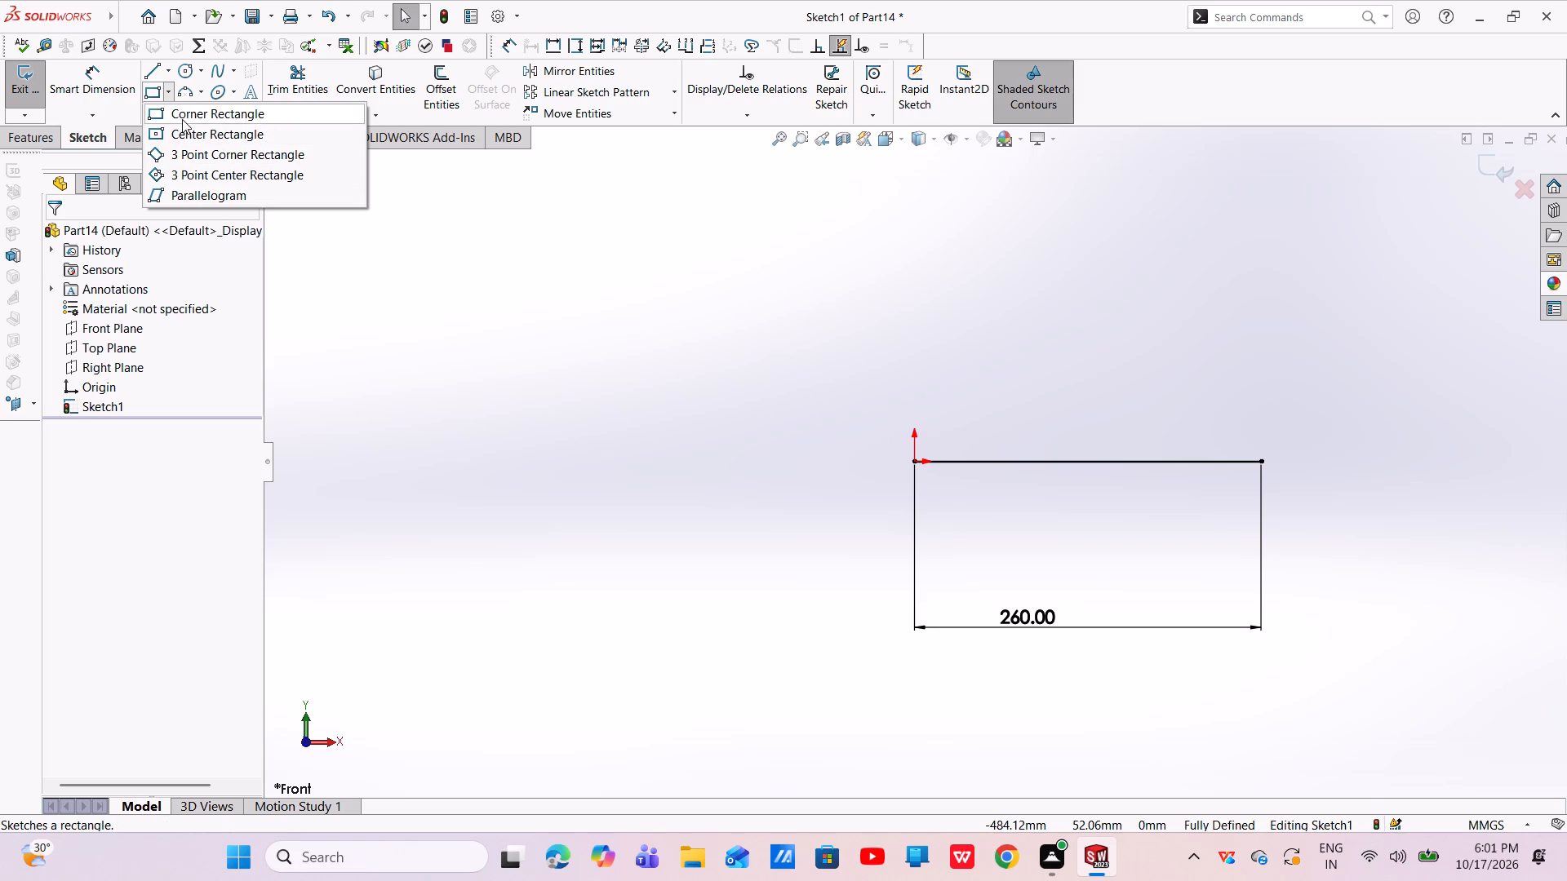
pyautogui.click(1263, 463)
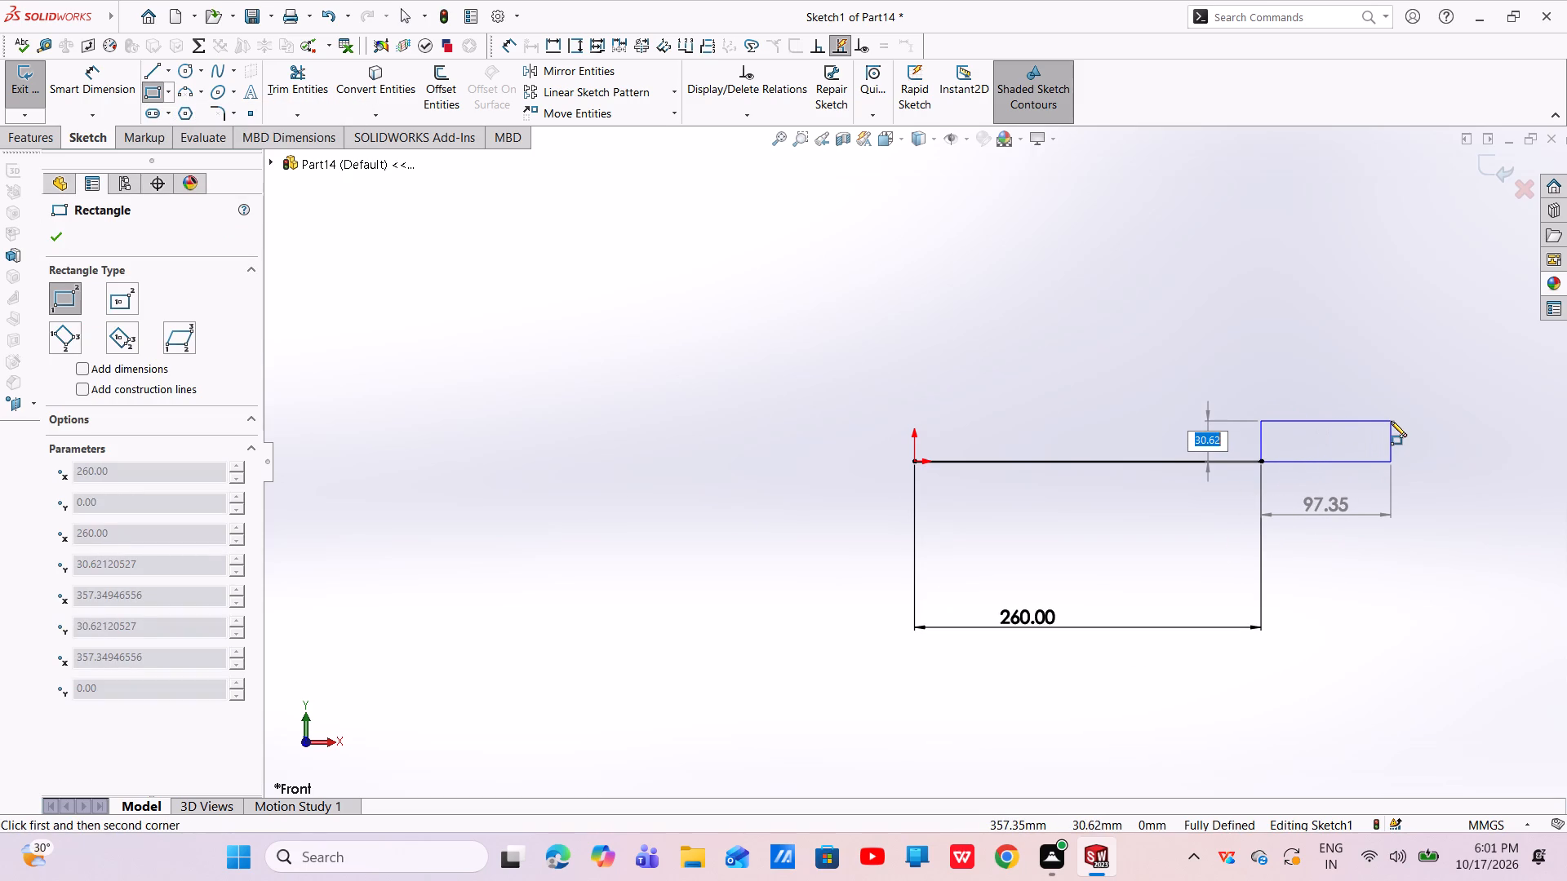
pyautogui.click(1439, 351)
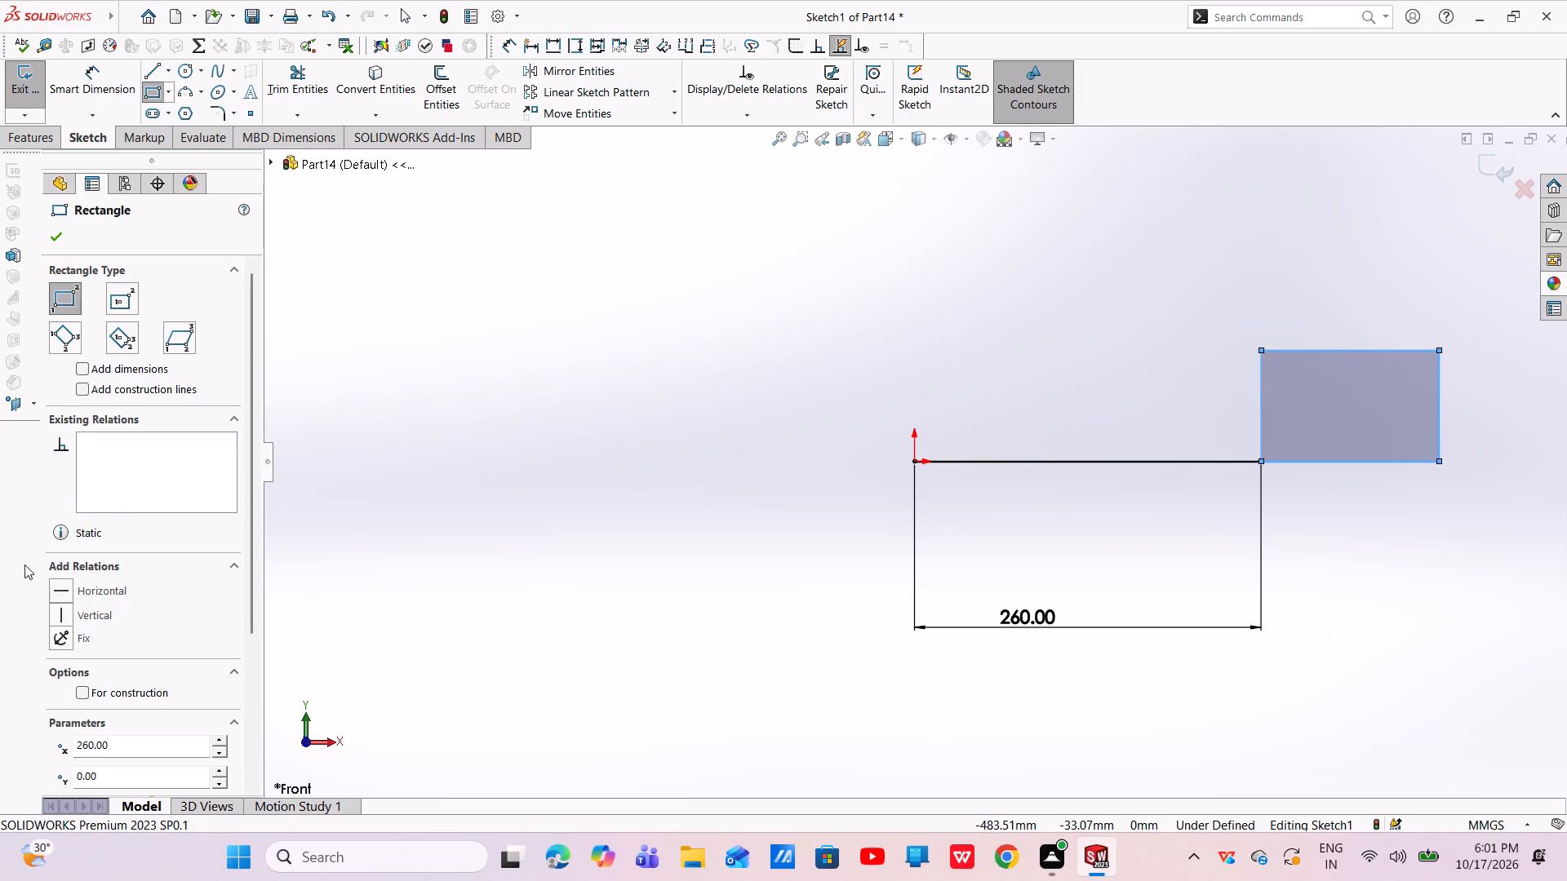
pyautogui.click(81, 689)
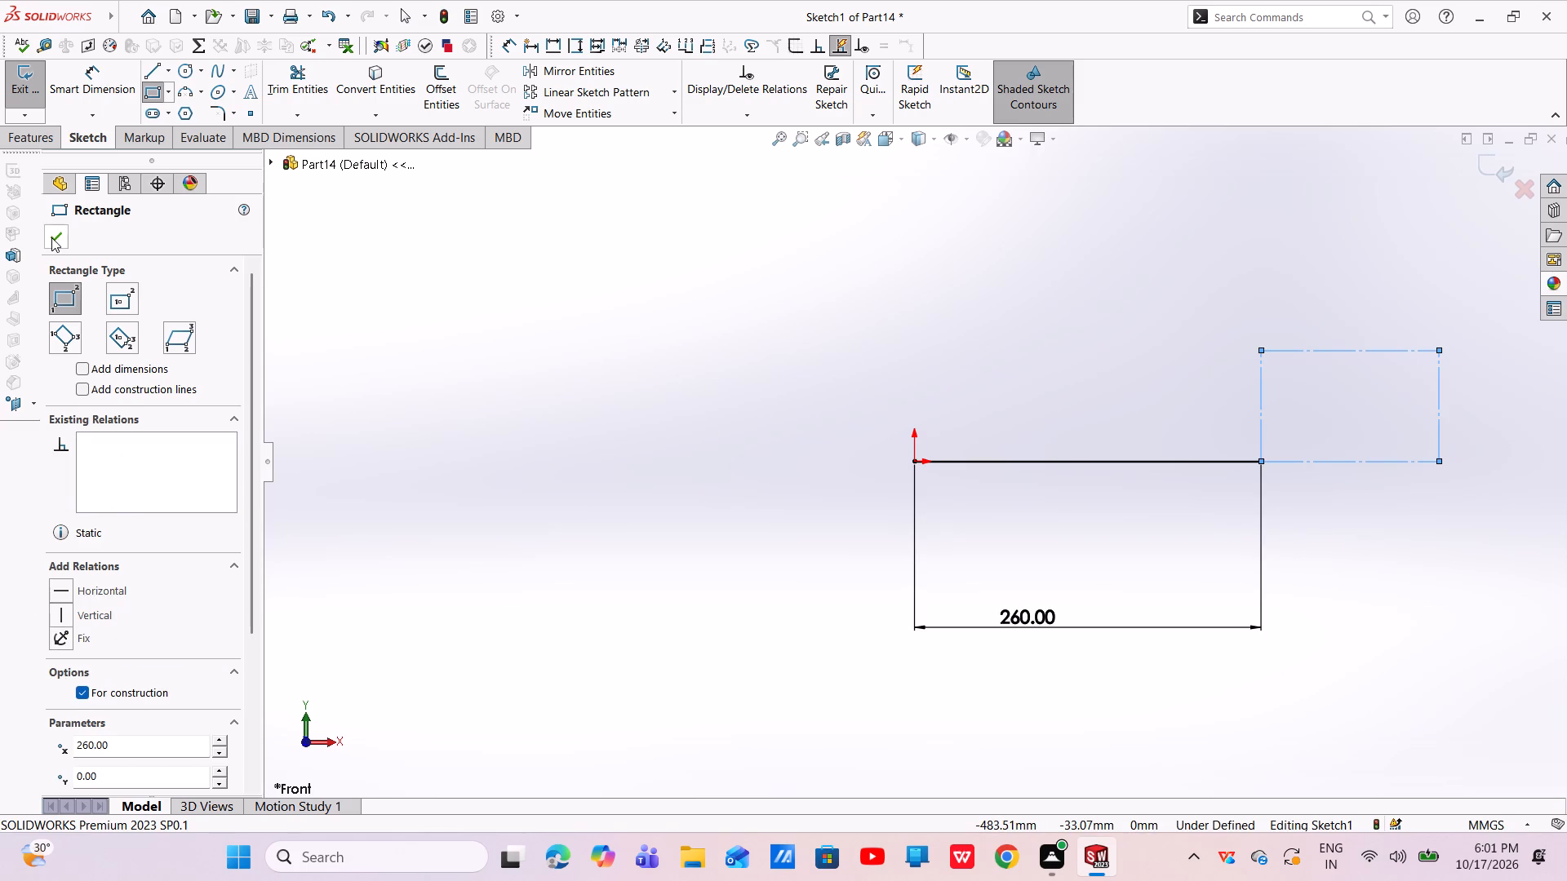
pyautogui.click(51, 237)
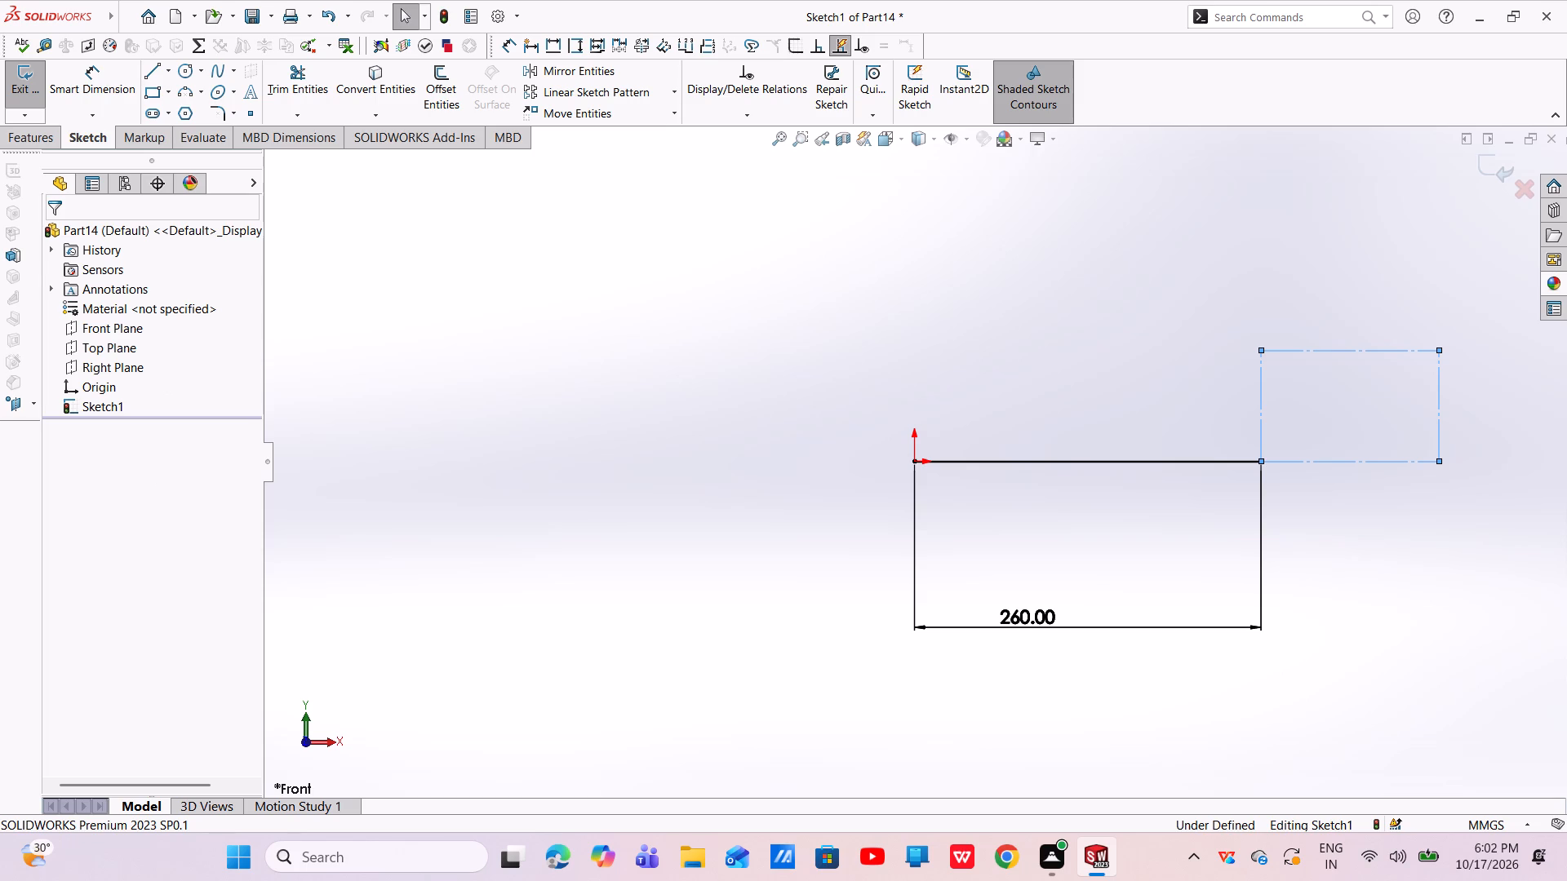
# Dimension the construction rectangle to 130 mm wide and 55 mm high.
pyautogui.click(113, 67)
pyautogui.click(1364, 349)
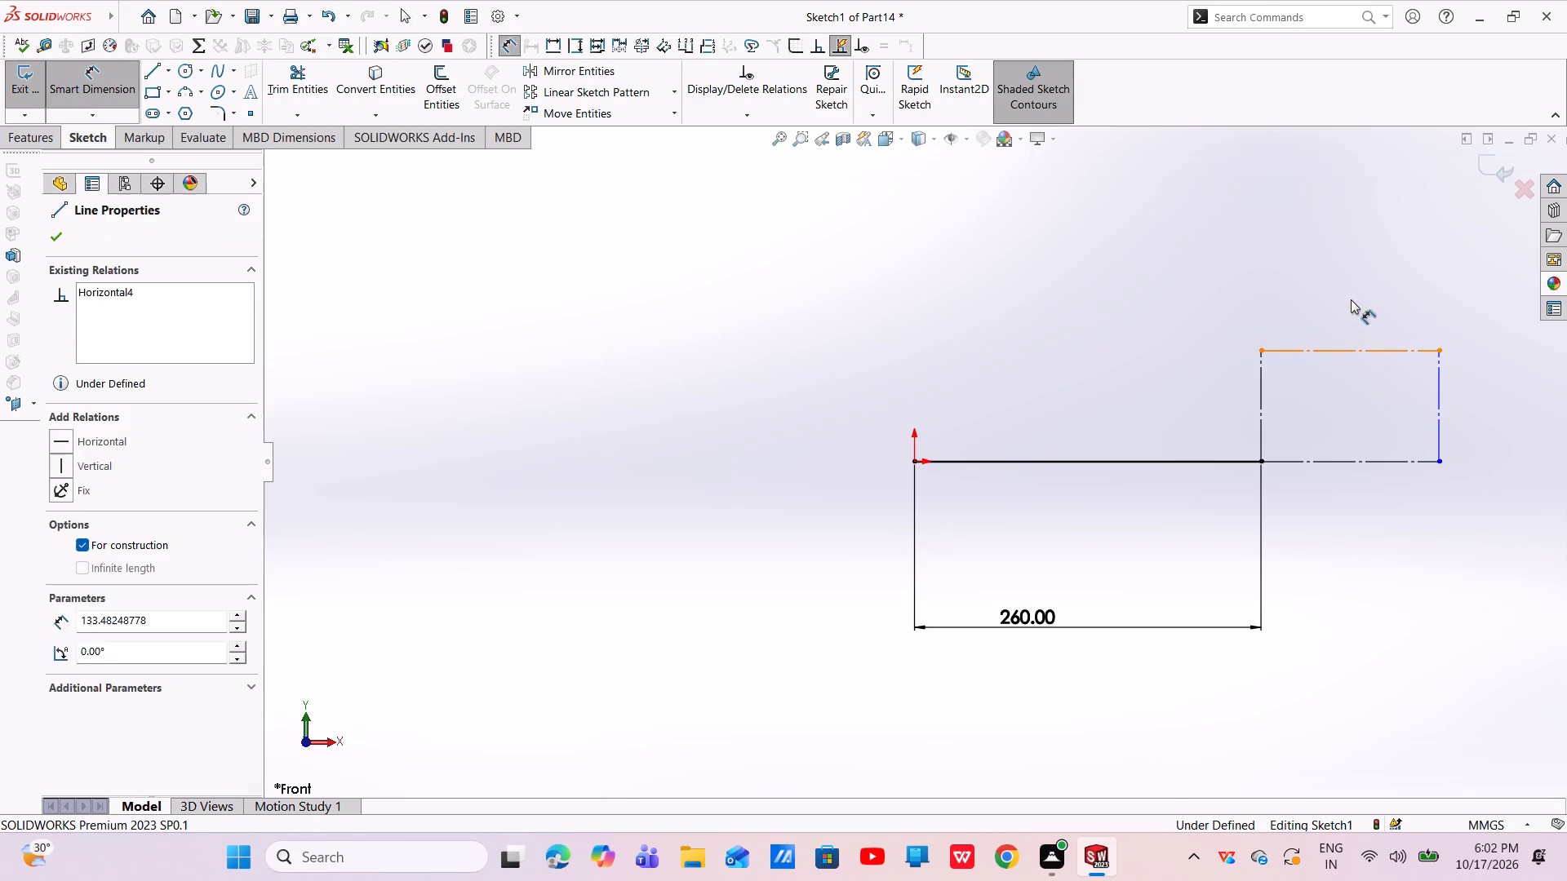
pyautogui.click(1351, 299)
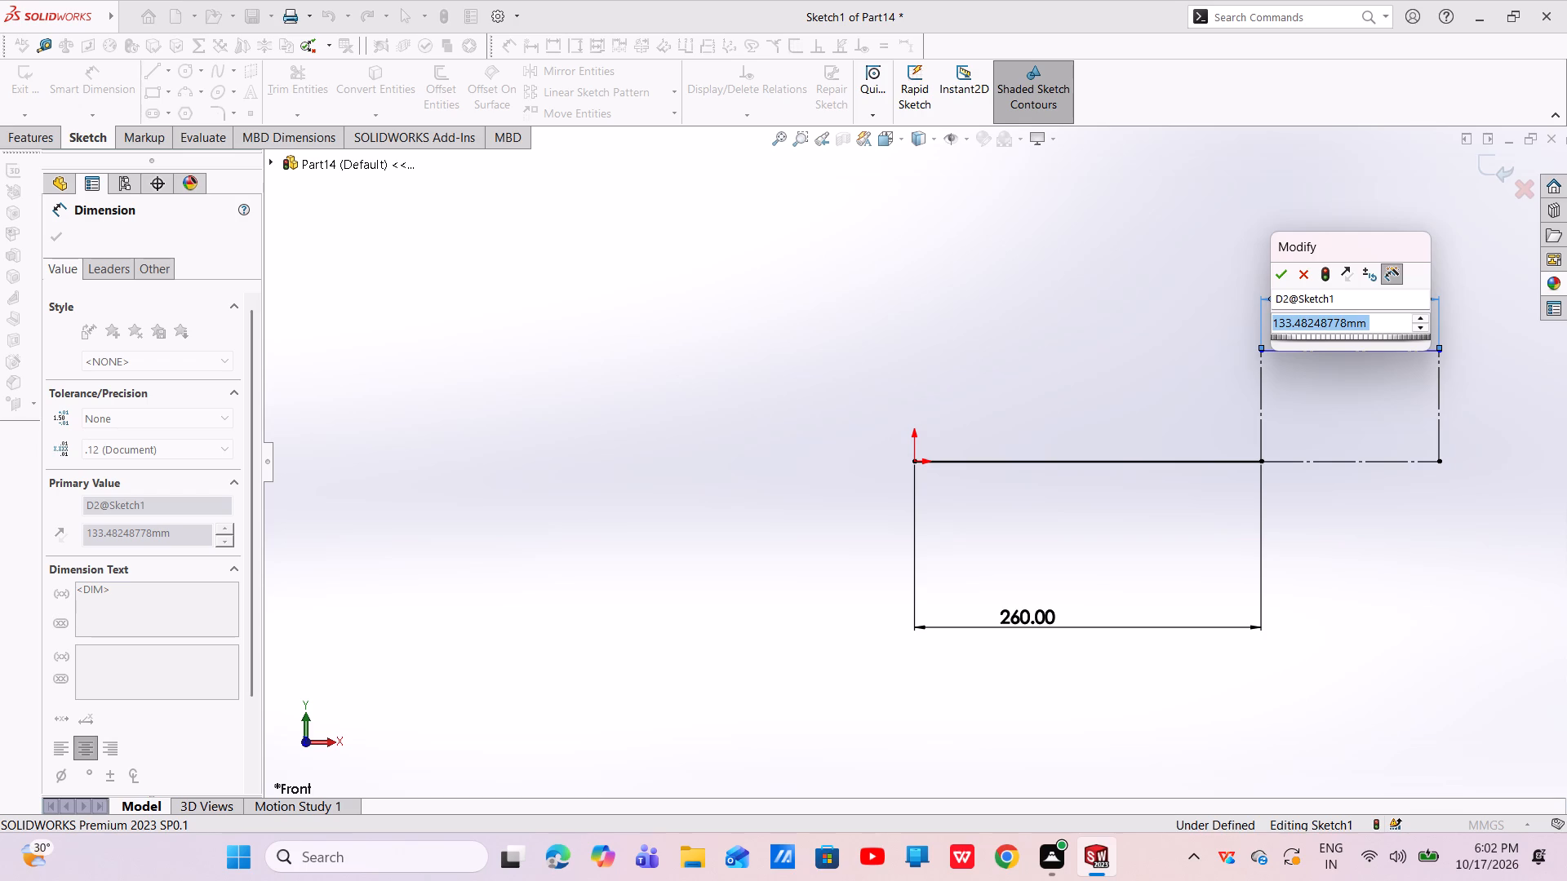
pyautogui.press('BackSpace')
pyautogui.write('130')
pyautogui.press('Return')
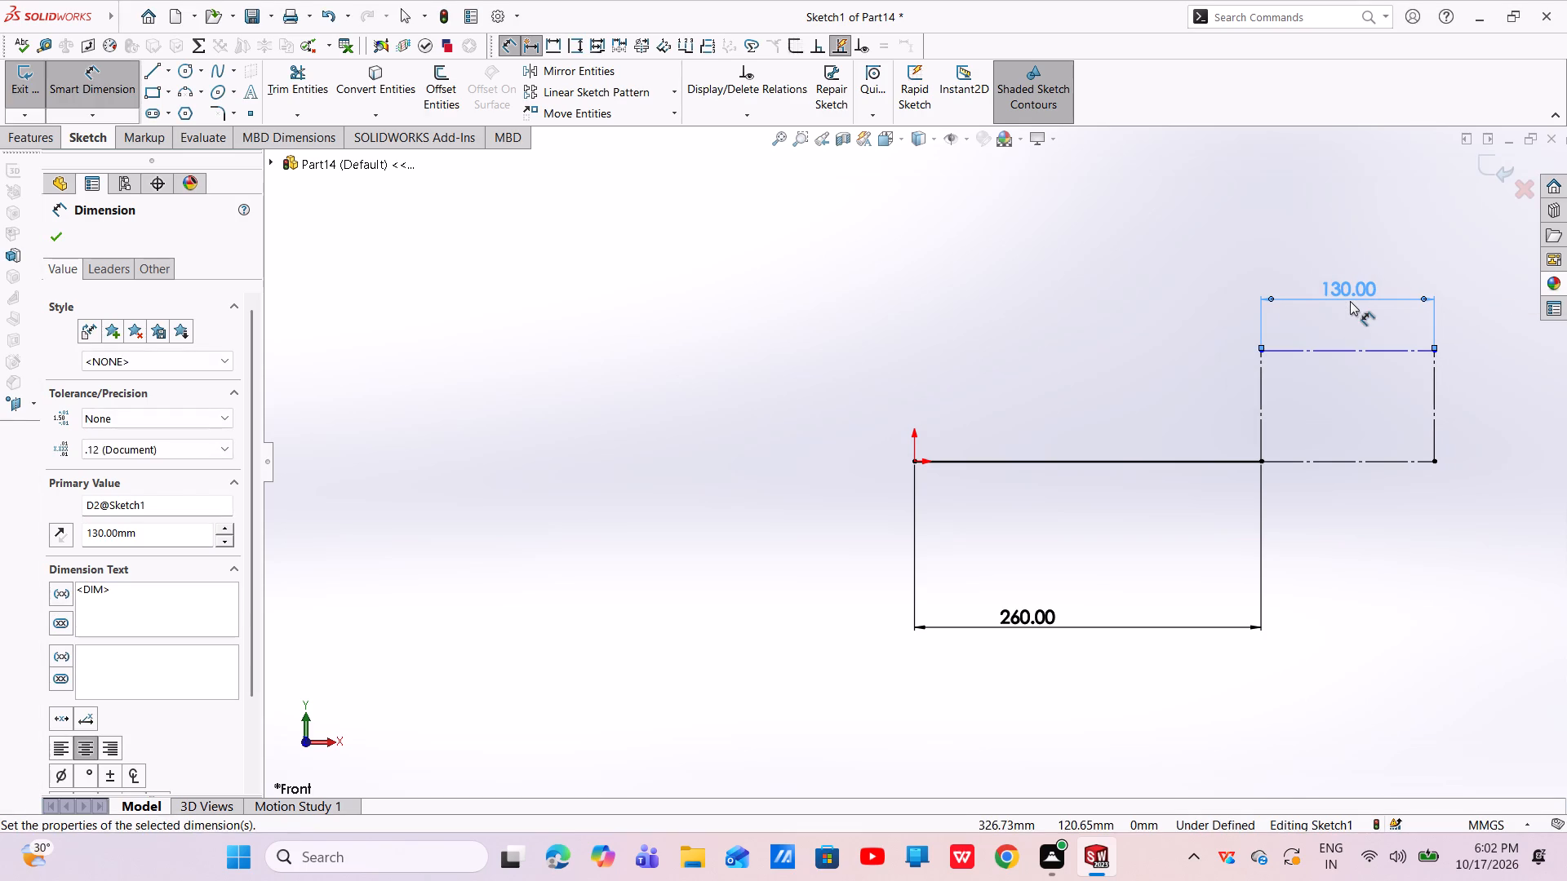
pyautogui.click(1435, 418)
pyautogui.click(1484, 413)
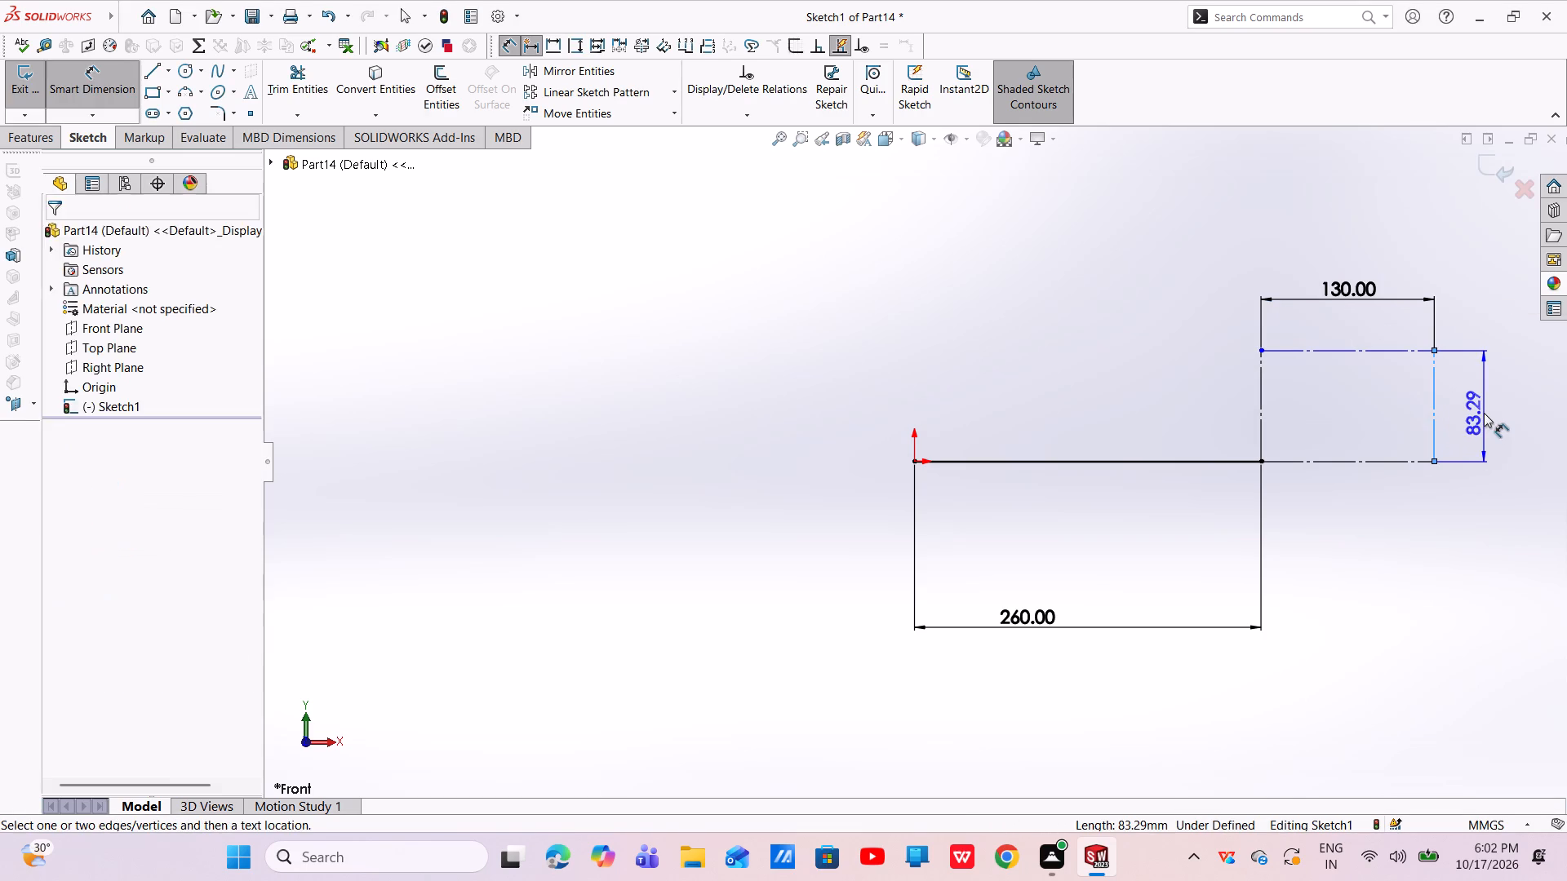
pyautogui.press('BackSpace')
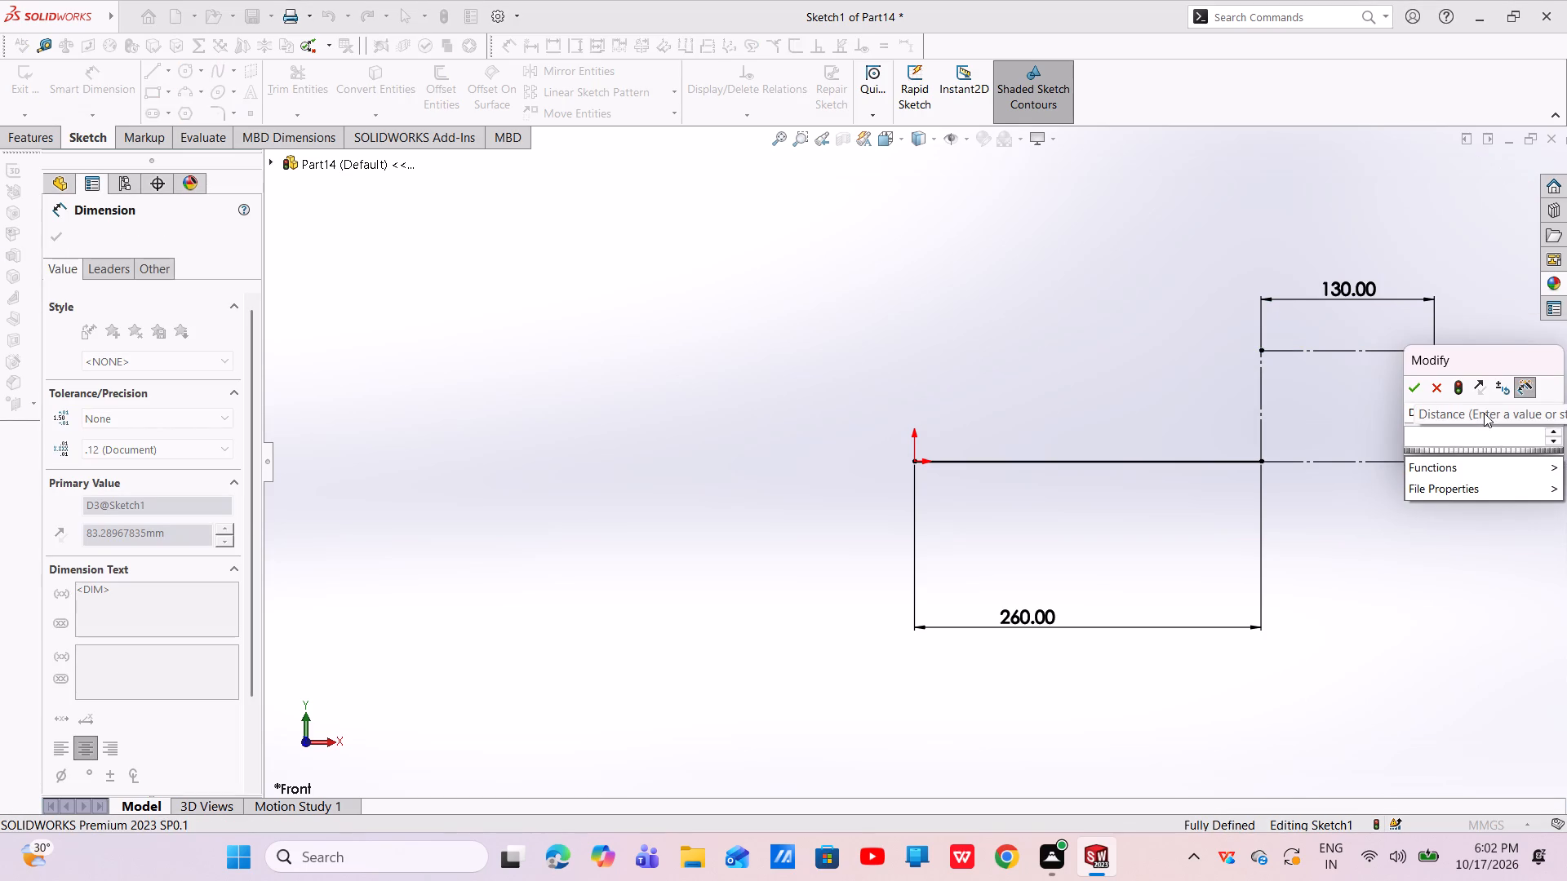
pyautogui.write('55')
pyautogui.press('Return')
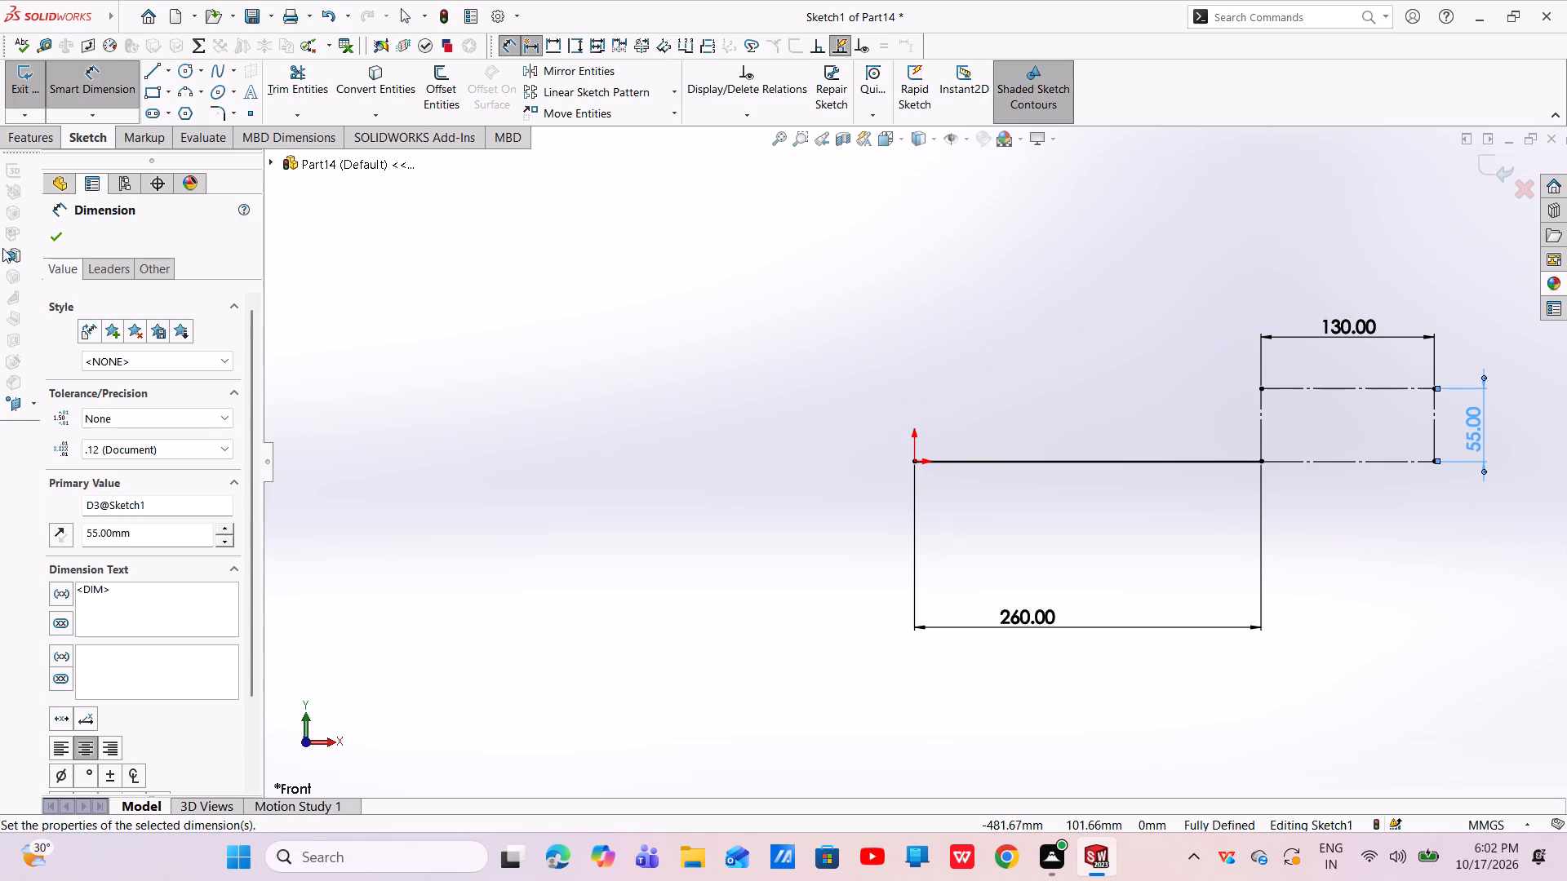
pyautogui.click(49, 231)
# Draw a two-point spline from the line's end diagonally to the construction rectangle's opposite upper corner.
pyautogui.scroll(3, 1356, 476)
pyautogui.scroll(-3, 1371, 421)
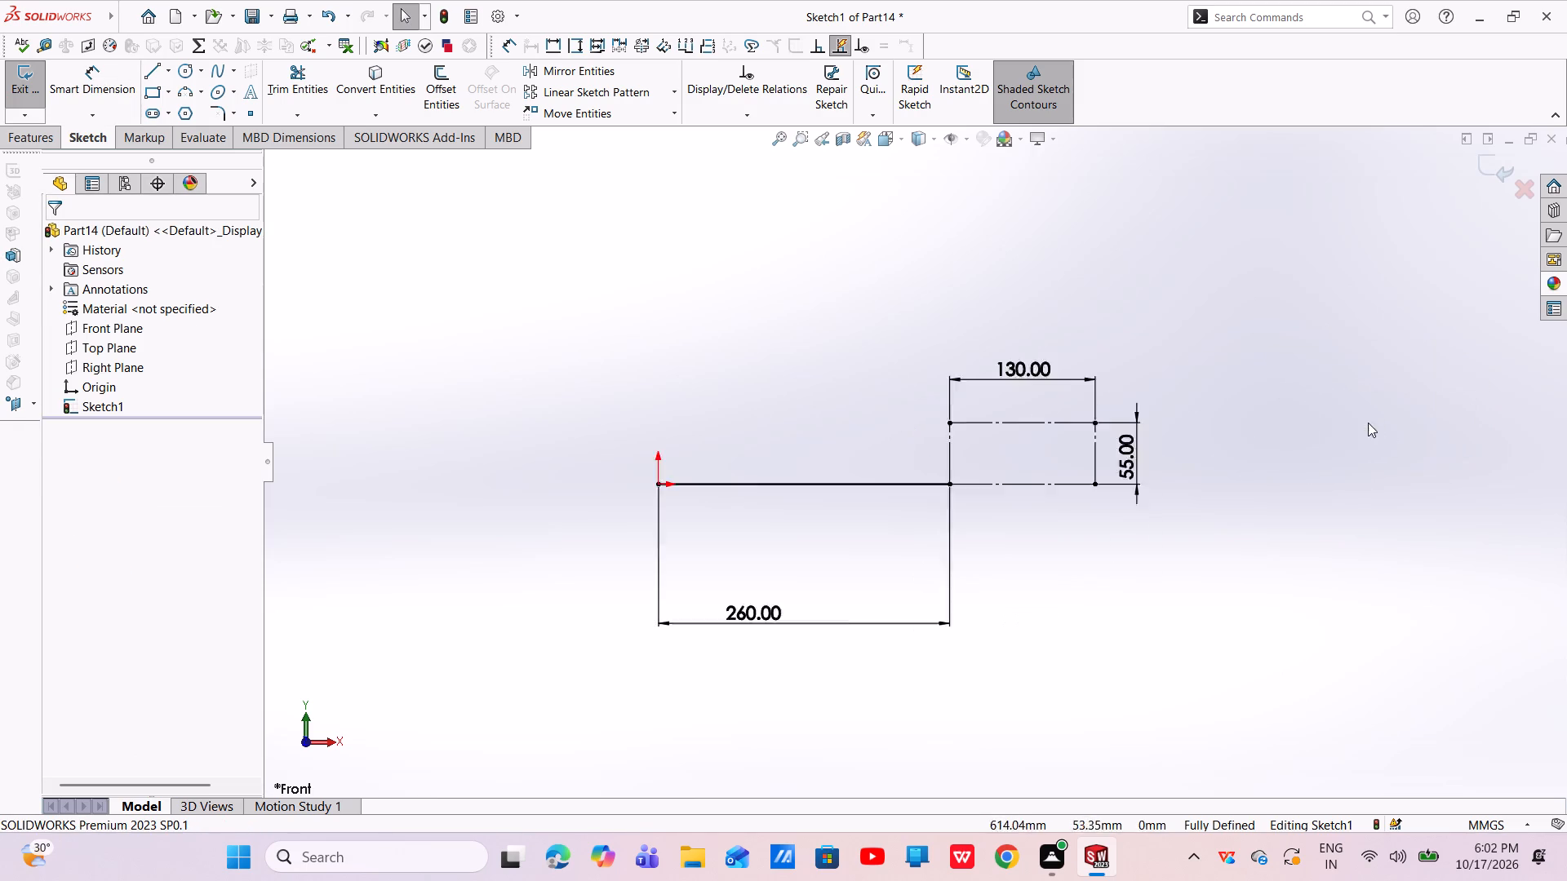
pyautogui.scroll(-2, 1368, 423)
pyautogui.scroll(2, 797, 540)
pyautogui.scroll(-3, 707, 491)
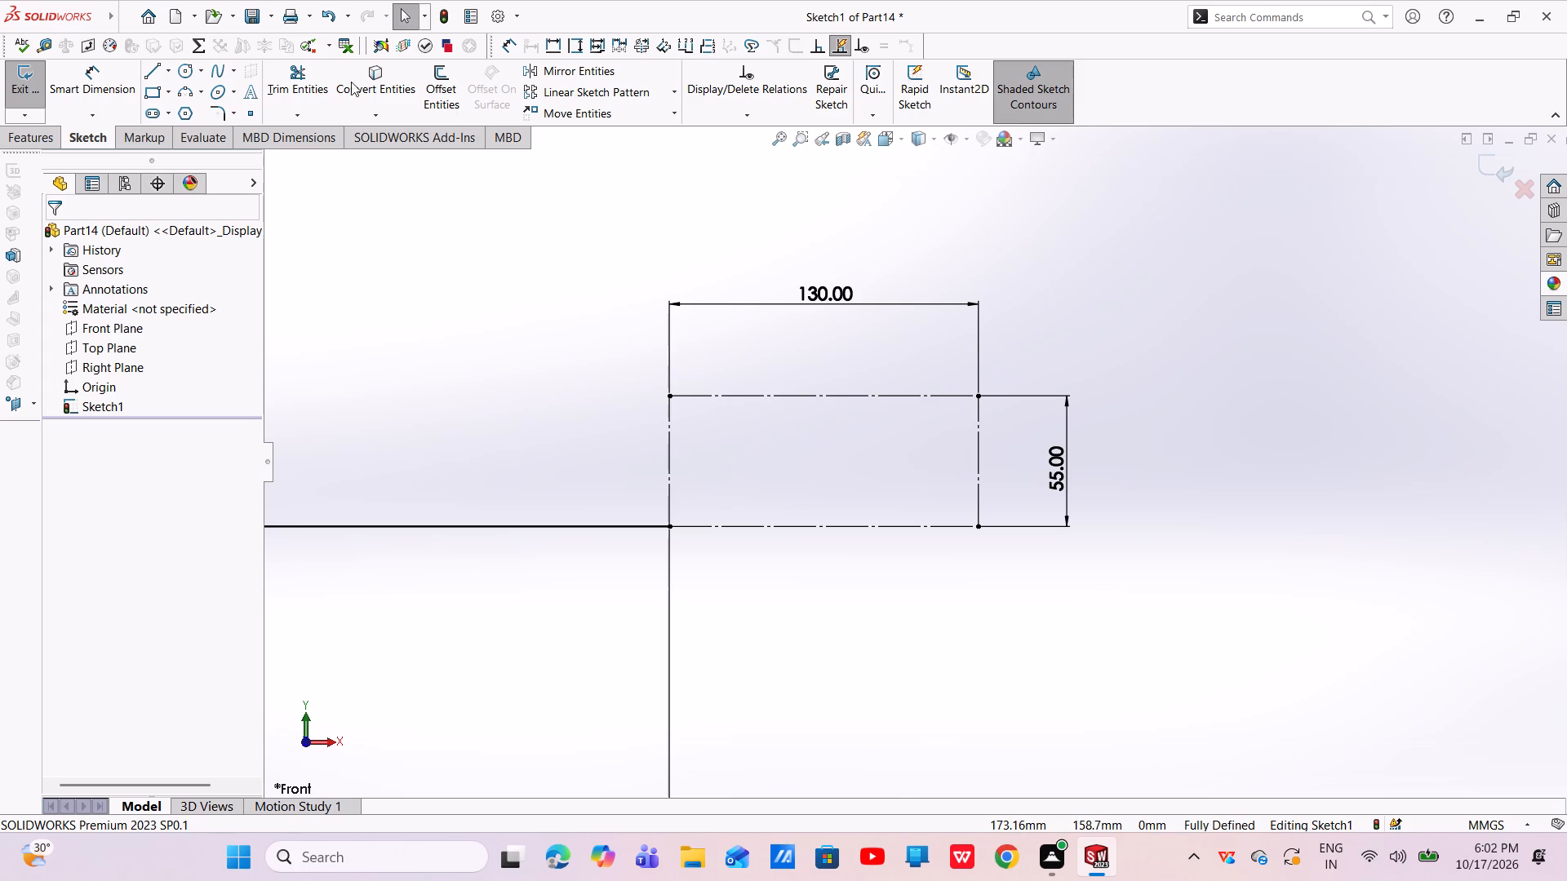
pyautogui.click(211, 73)
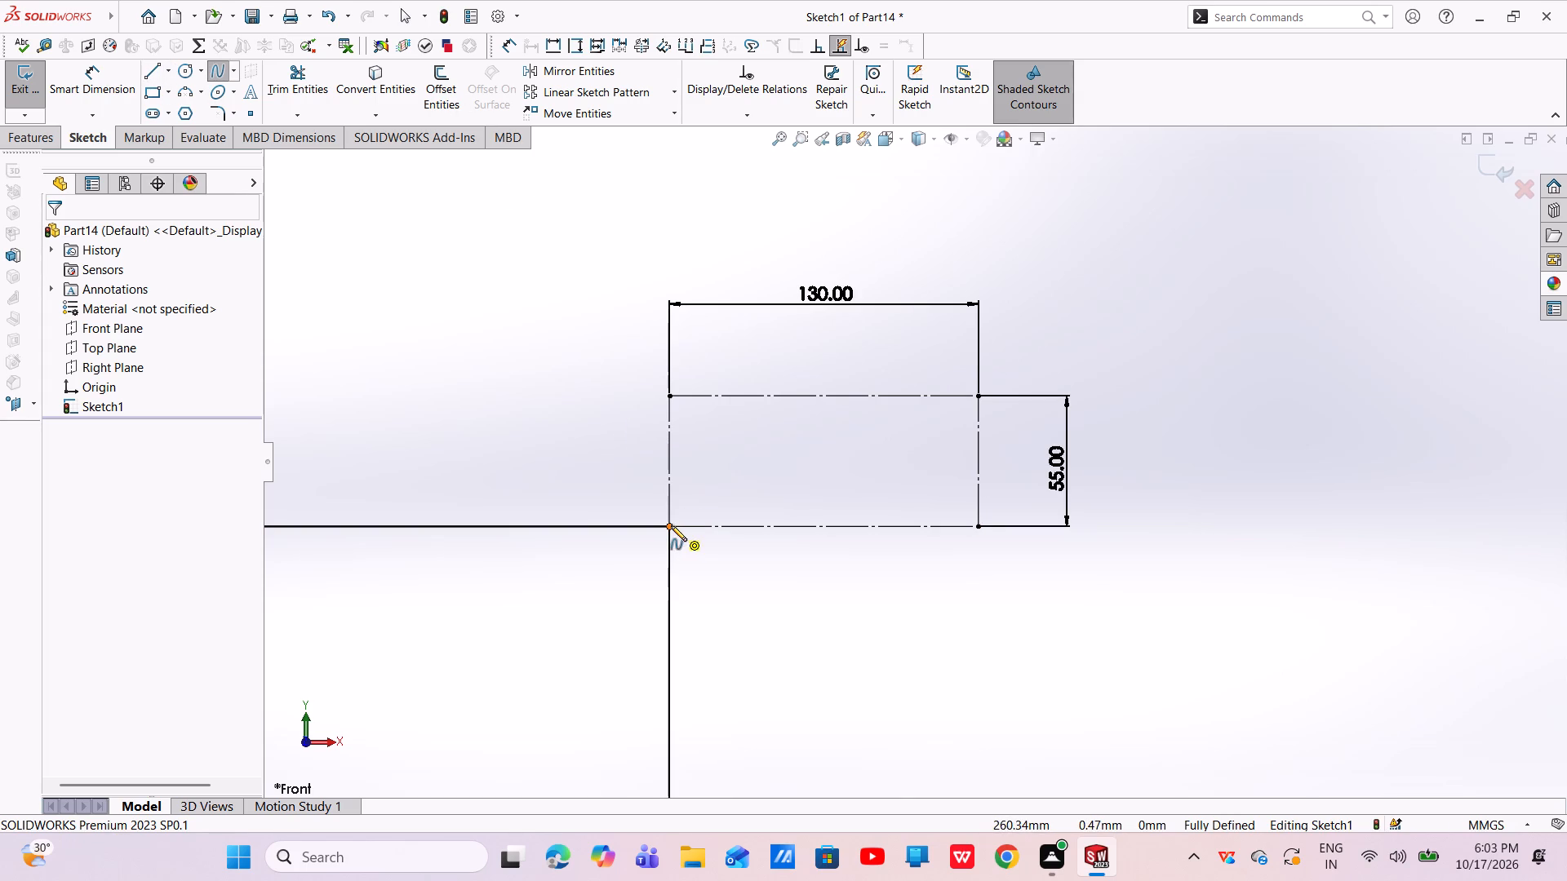
pyautogui.click(671, 525)
pyautogui.click(977, 400)
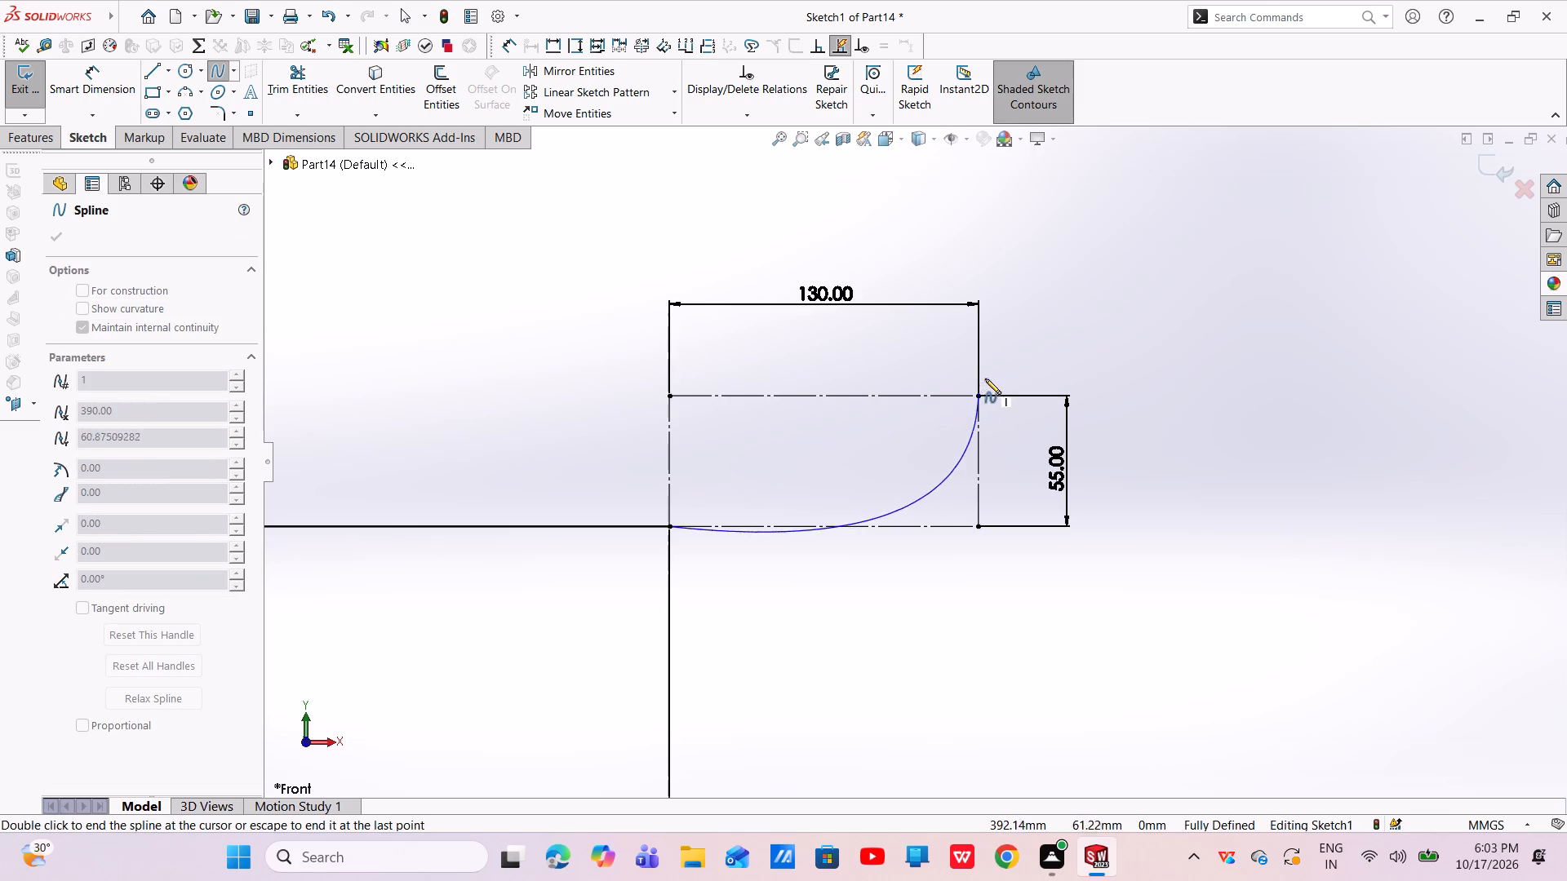
pyautogui.rightClick(987, 373)
pyautogui.click(1045, 371)
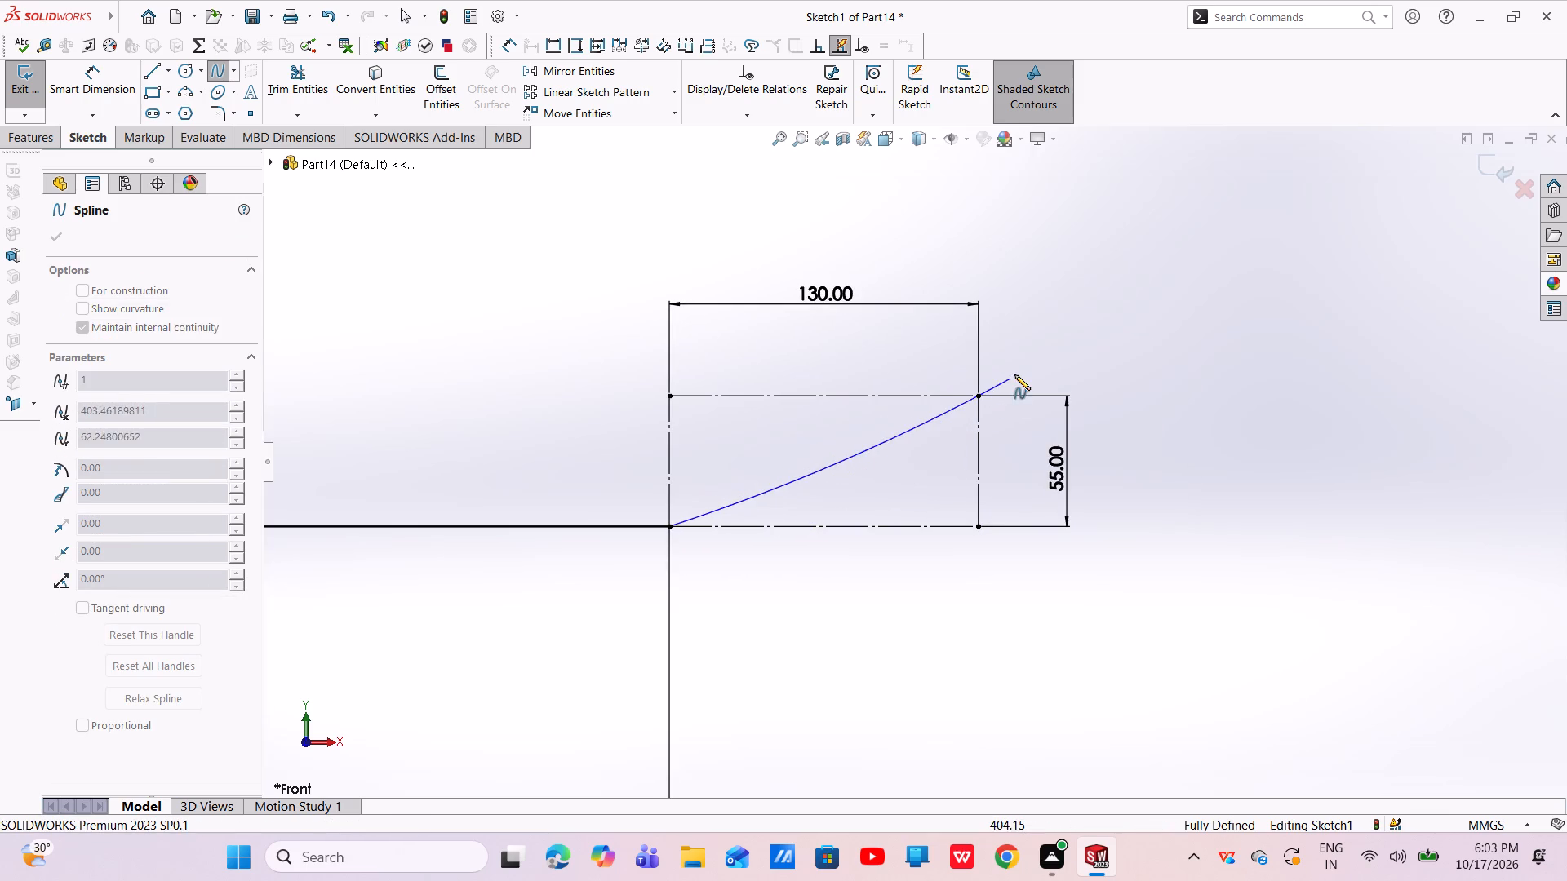
pyautogui.rightClick(1018, 370)
pyautogui.click(1037, 383)
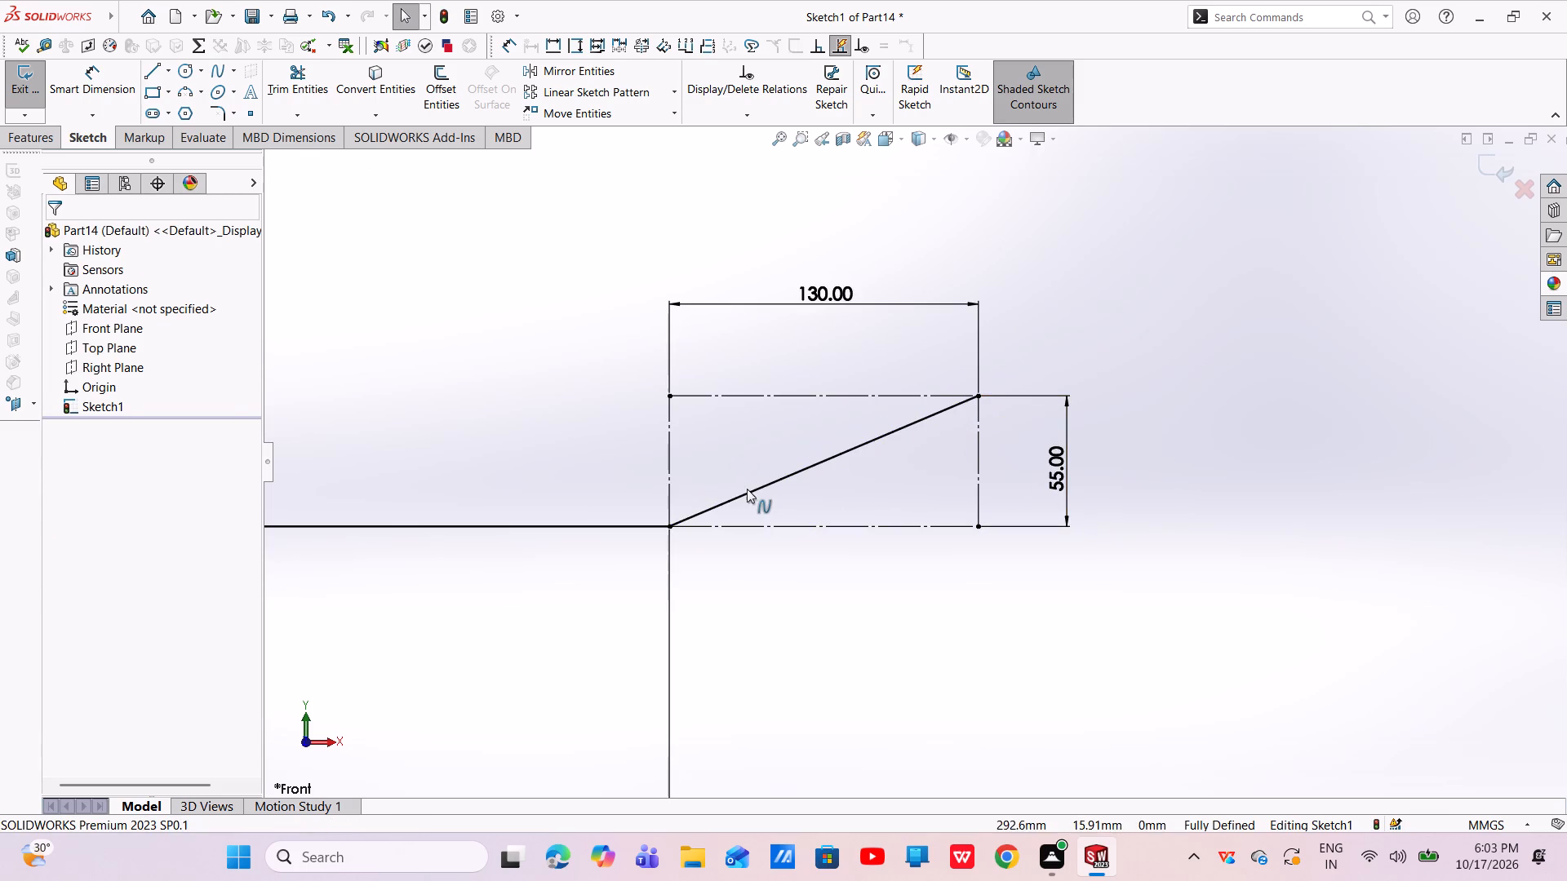
# Bend the spline into an upward curve by pulling its start tangent handle nearly level with the 260 mm line.
pyautogui.click(748, 489)
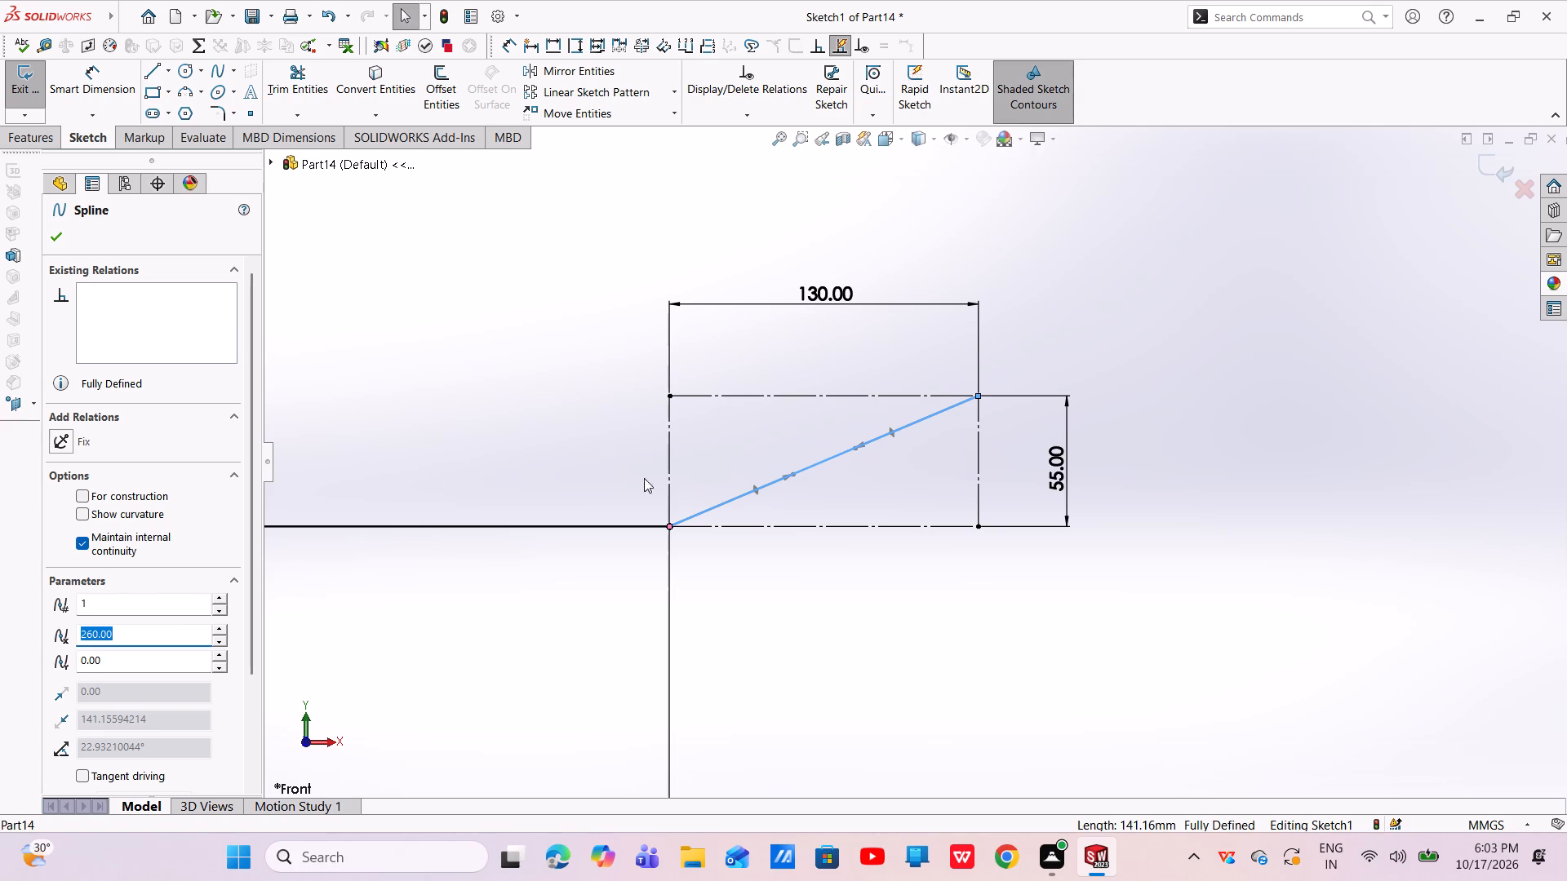
pyautogui.click(60, 232)
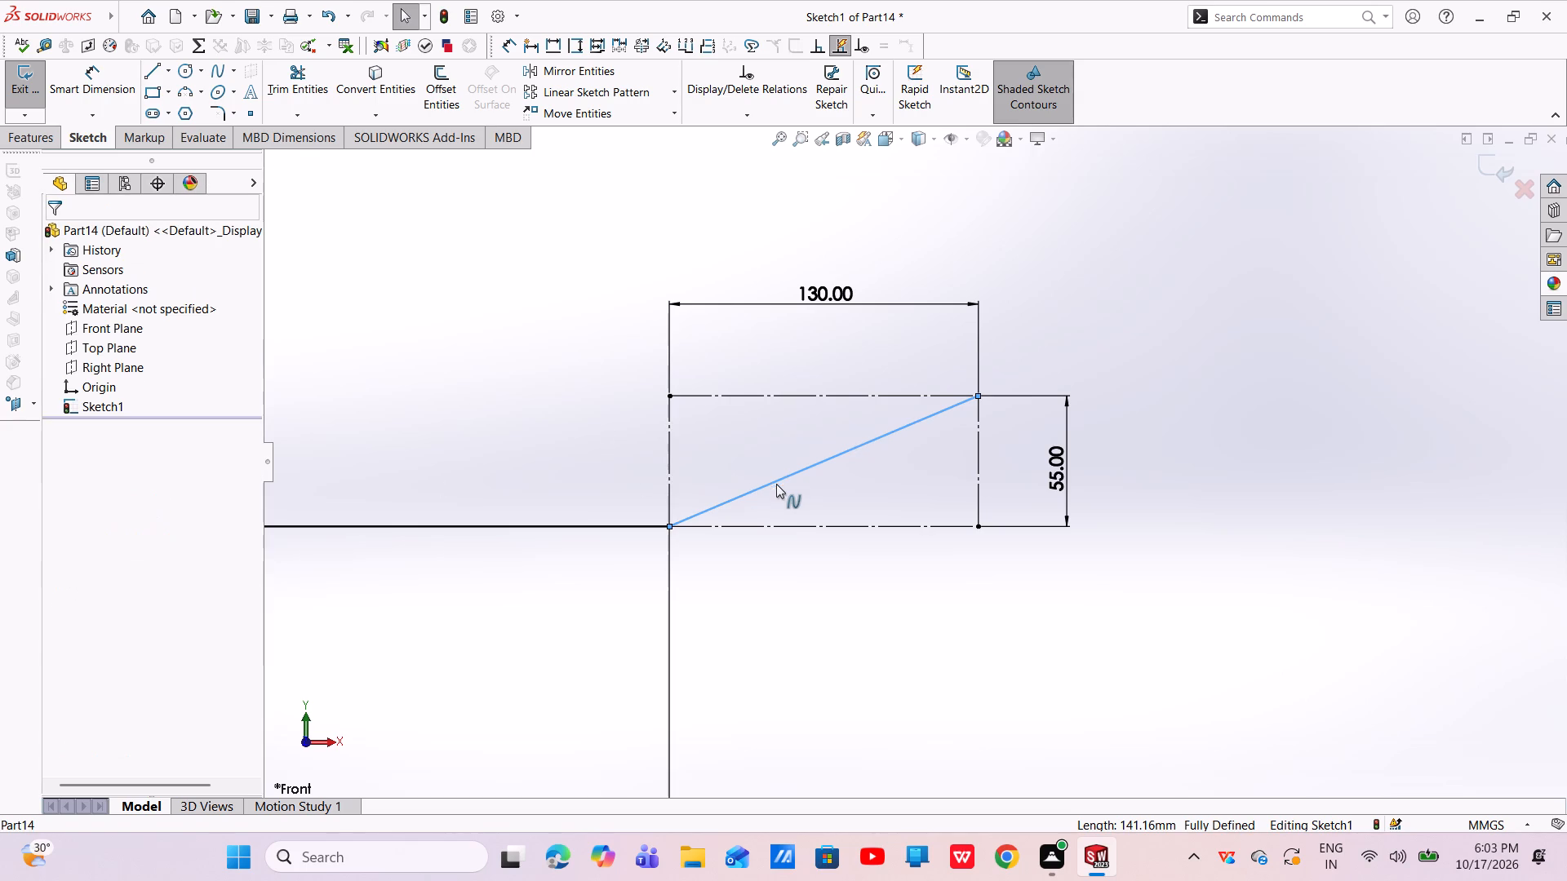
pyautogui.click(802, 471)
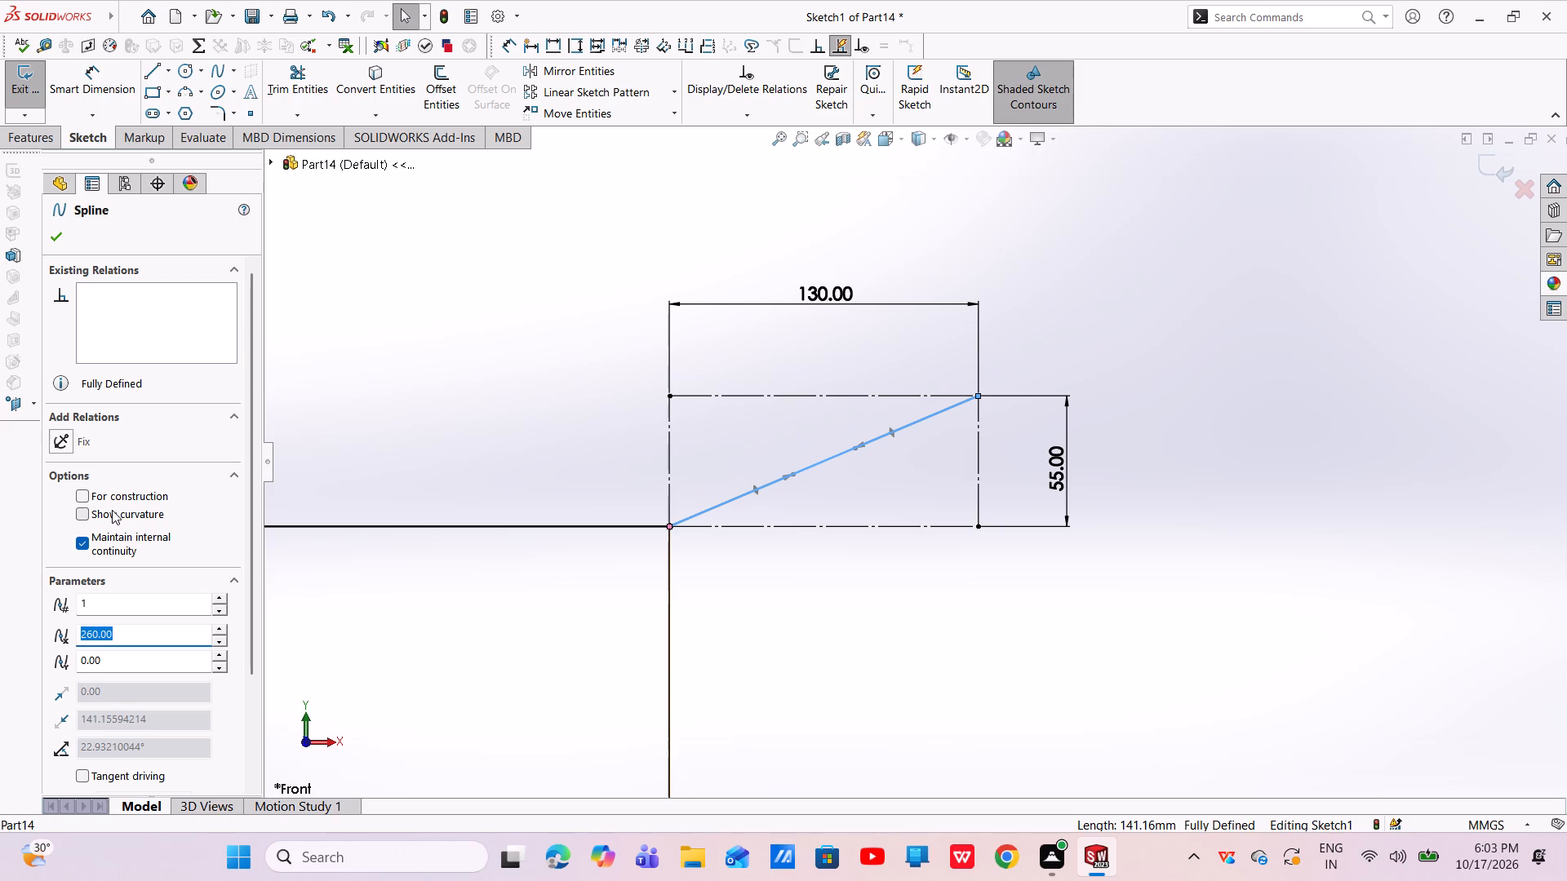
pyautogui.click(236, 417)
pyautogui.click(235, 417)
pyautogui.click(235, 417)
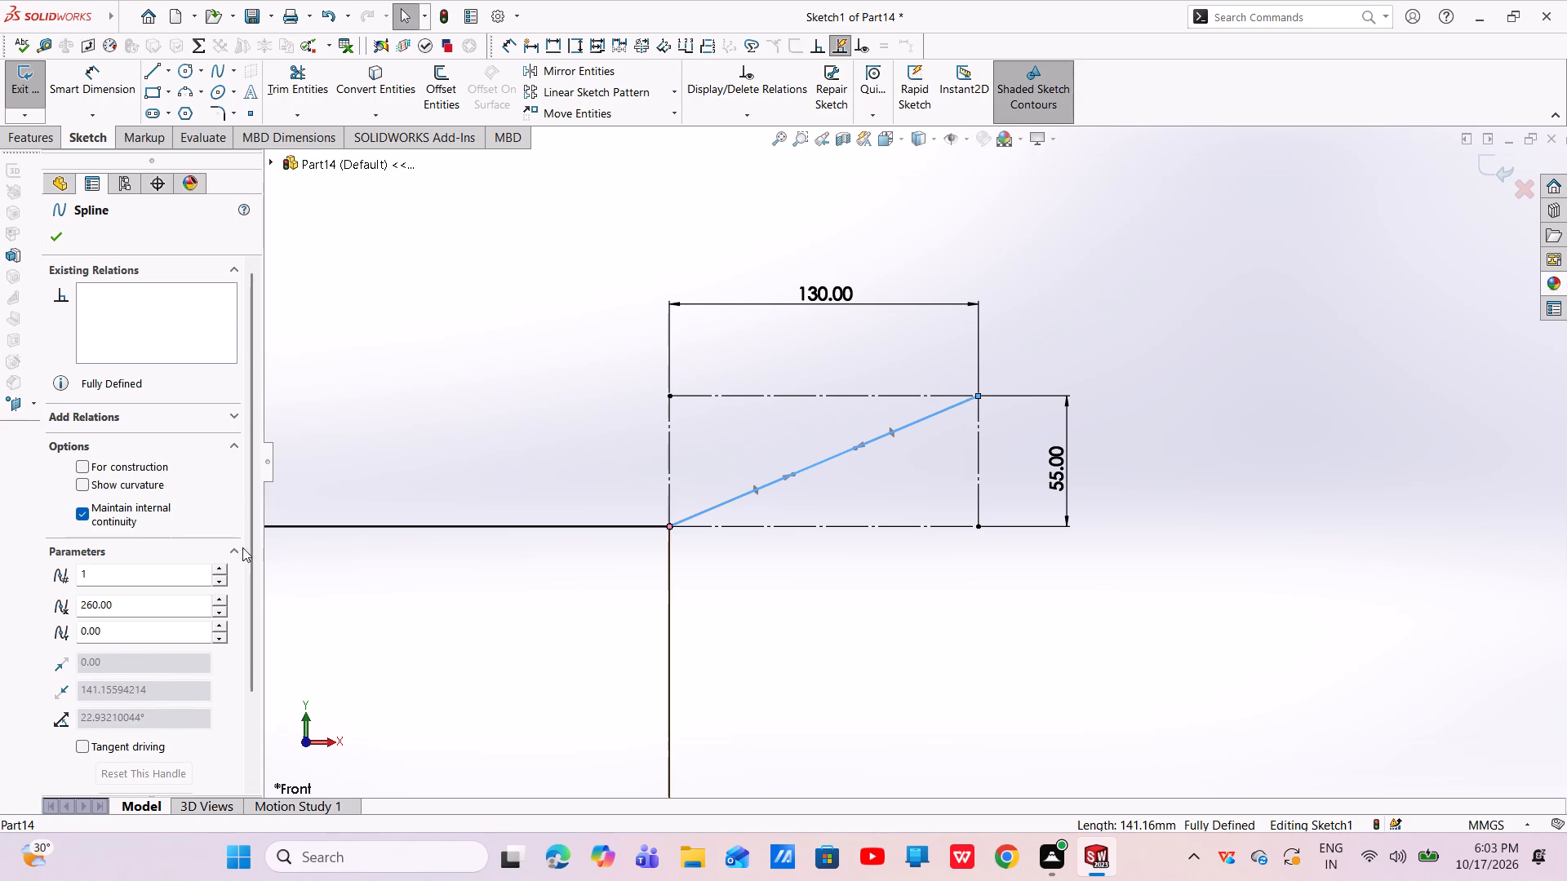
pyautogui.moveTo(247, 562); pyautogui.dragTo(274, 727)
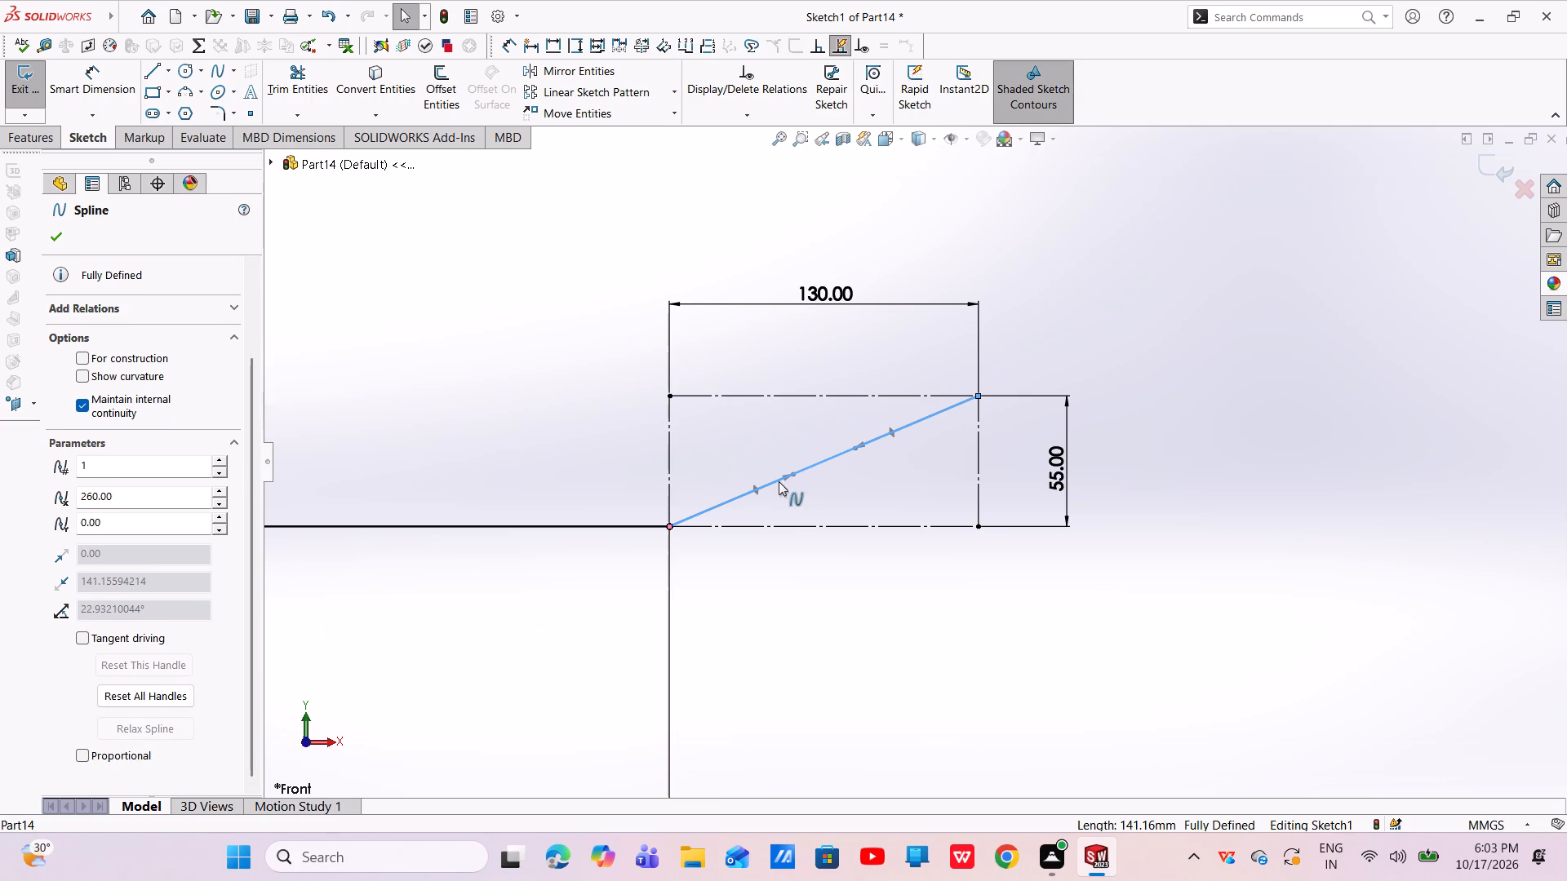
pyautogui.moveTo(786, 476); pyautogui.dragTo(806, 494)
pyautogui.click(821, 478)
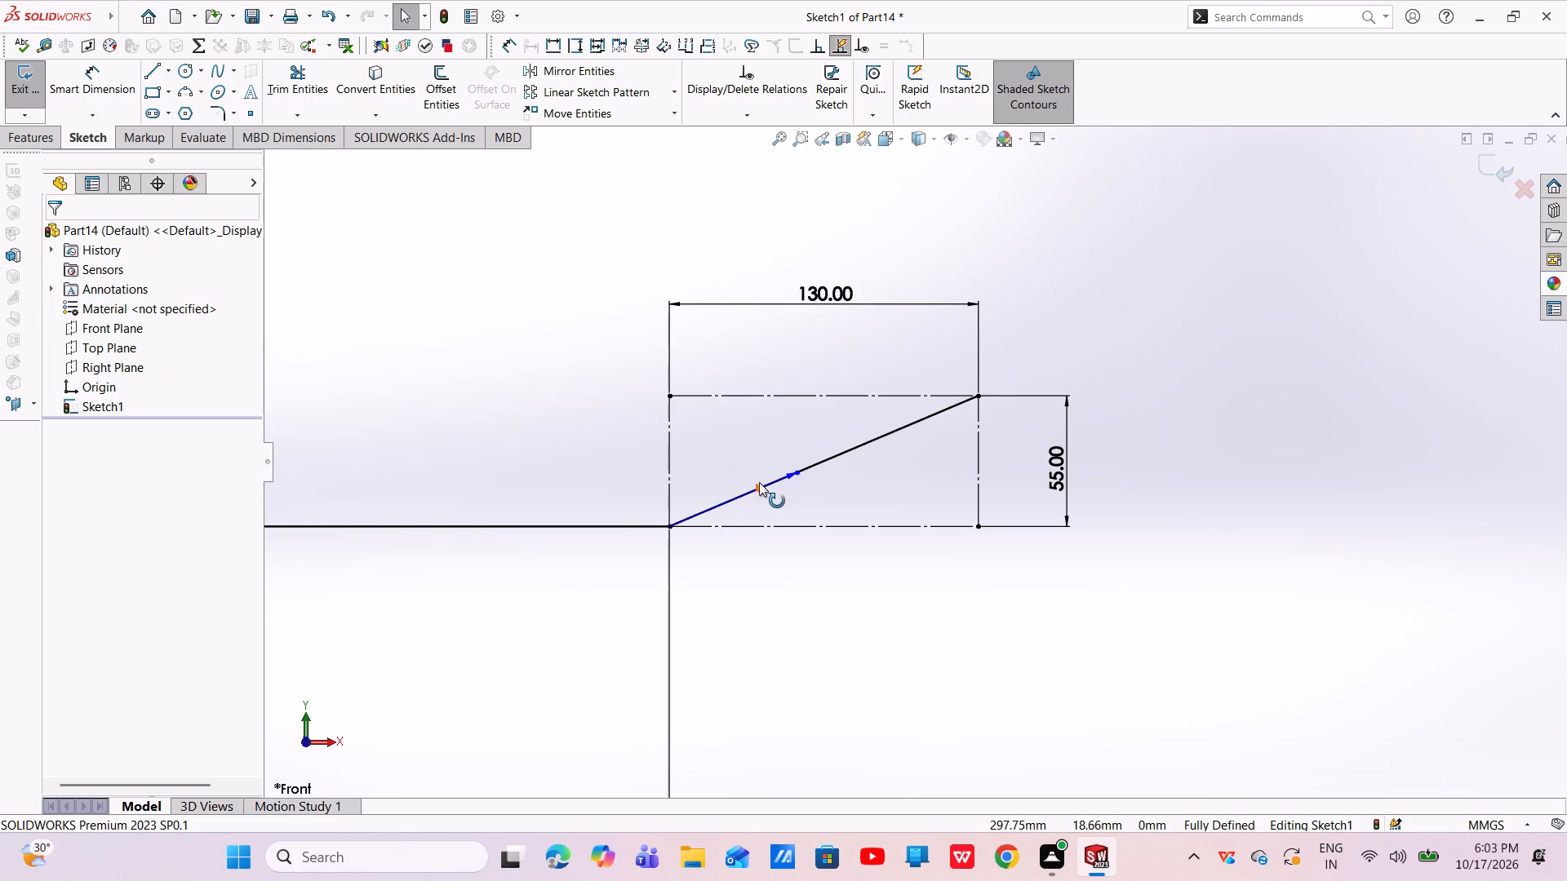
pyautogui.moveTo(757, 489); pyautogui.dragTo(770, 512)
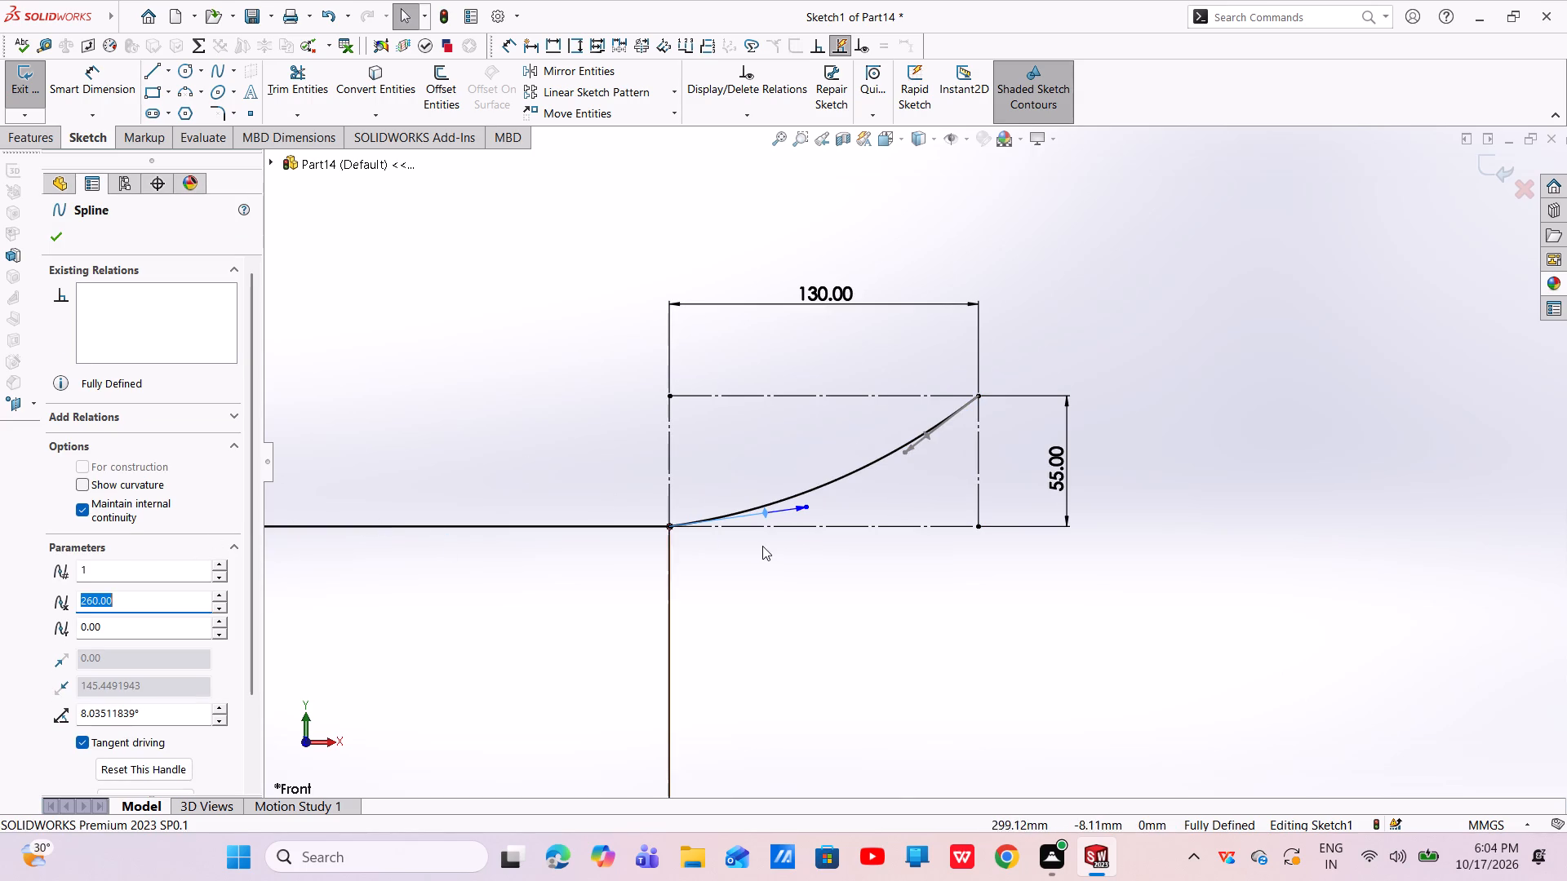
pyautogui.click(802, 502)
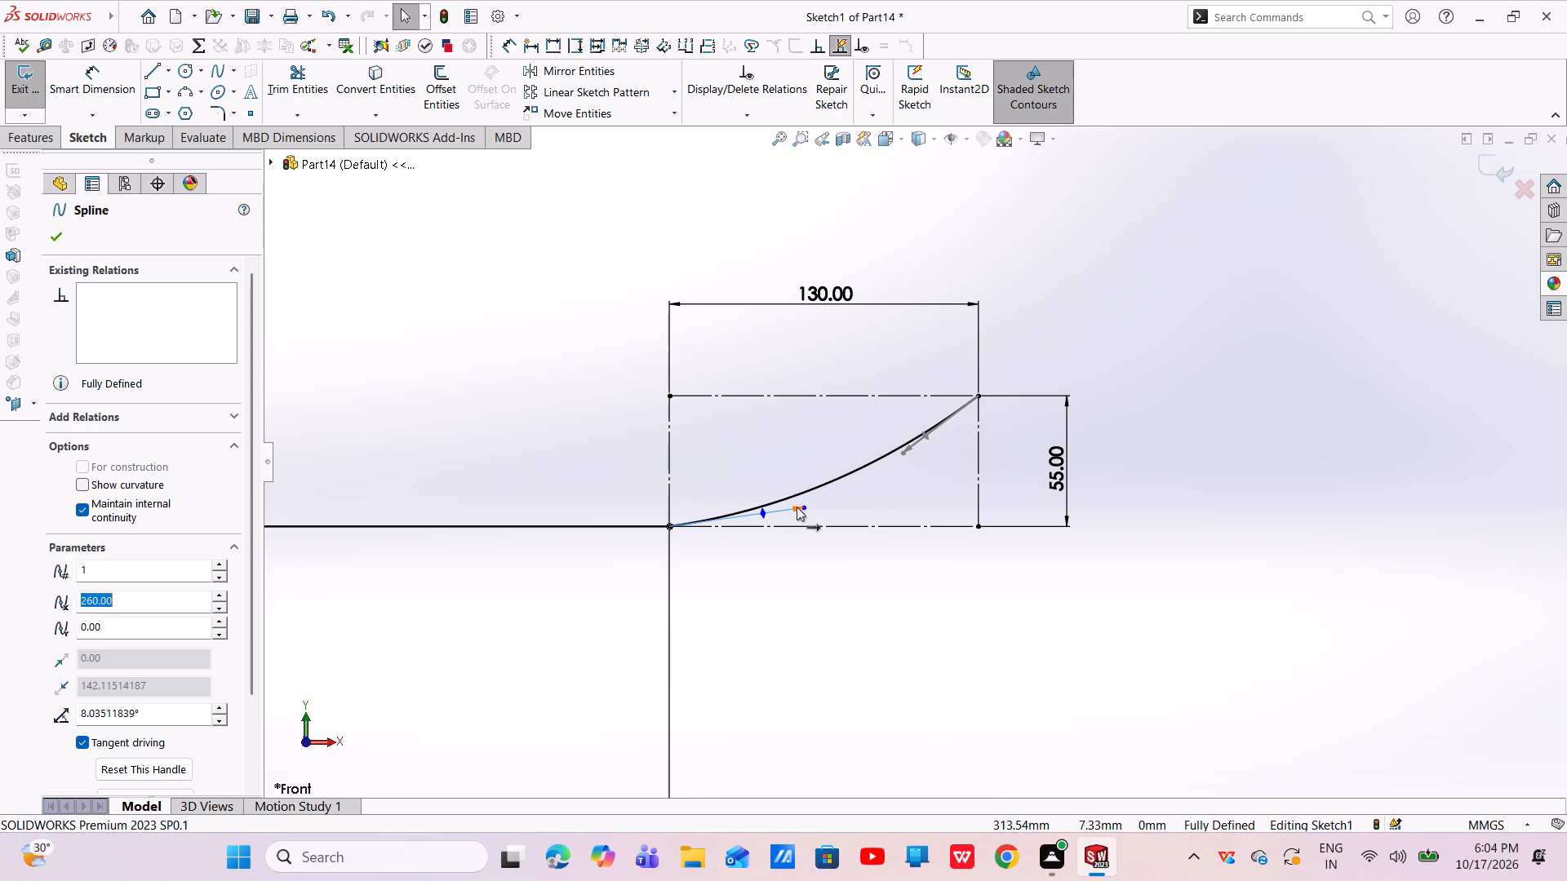
pyautogui.moveTo(797, 505); pyautogui.dragTo(811, 543)
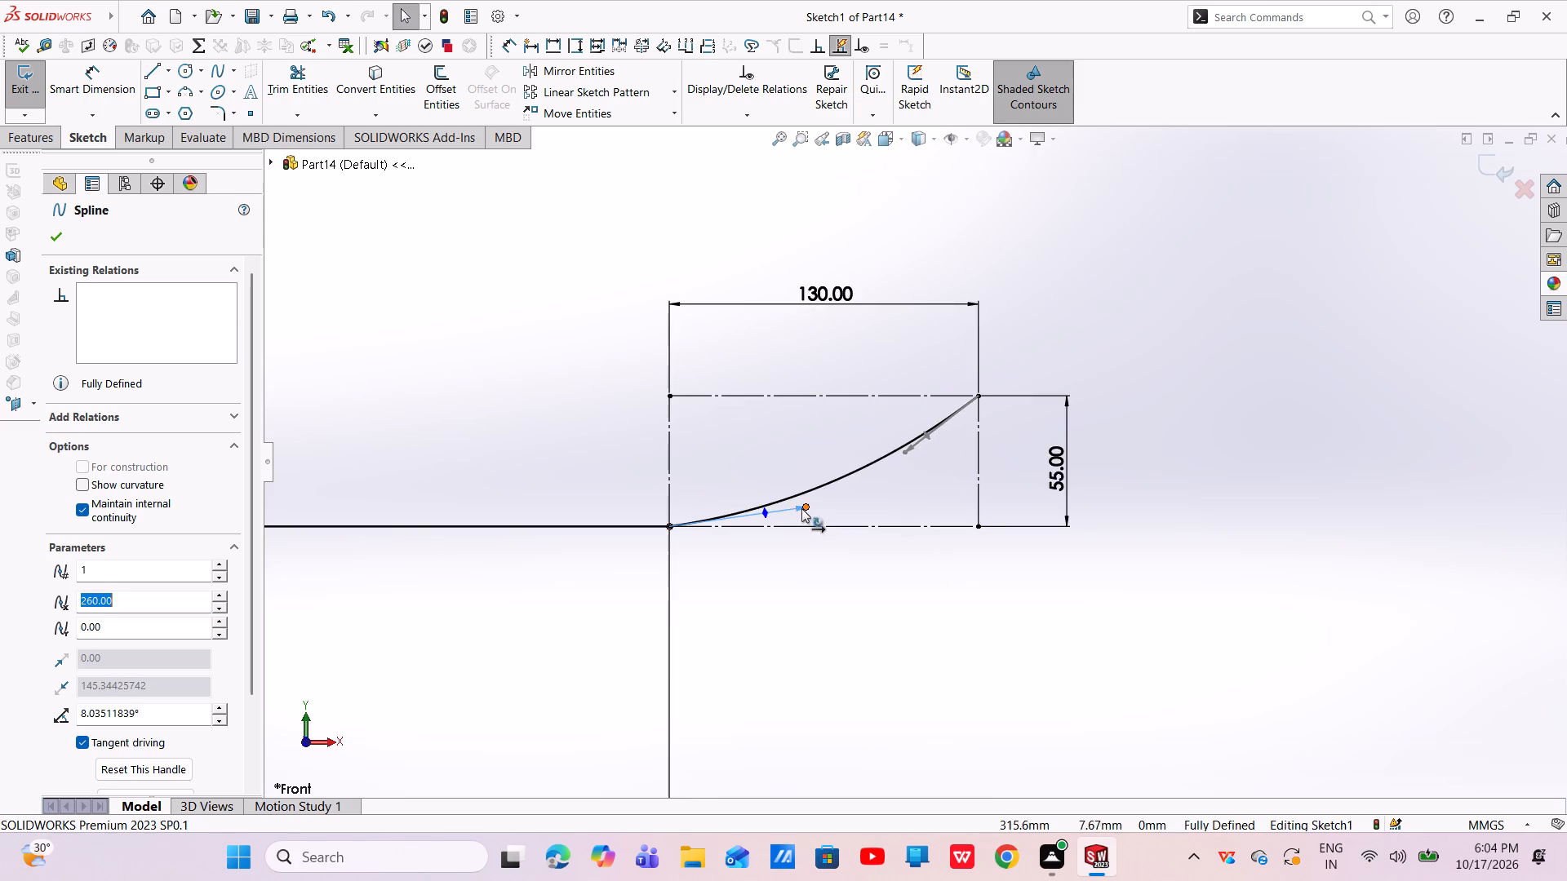
pyautogui.moveTo(801, 508); pyautogui.dragTo(821, 526)
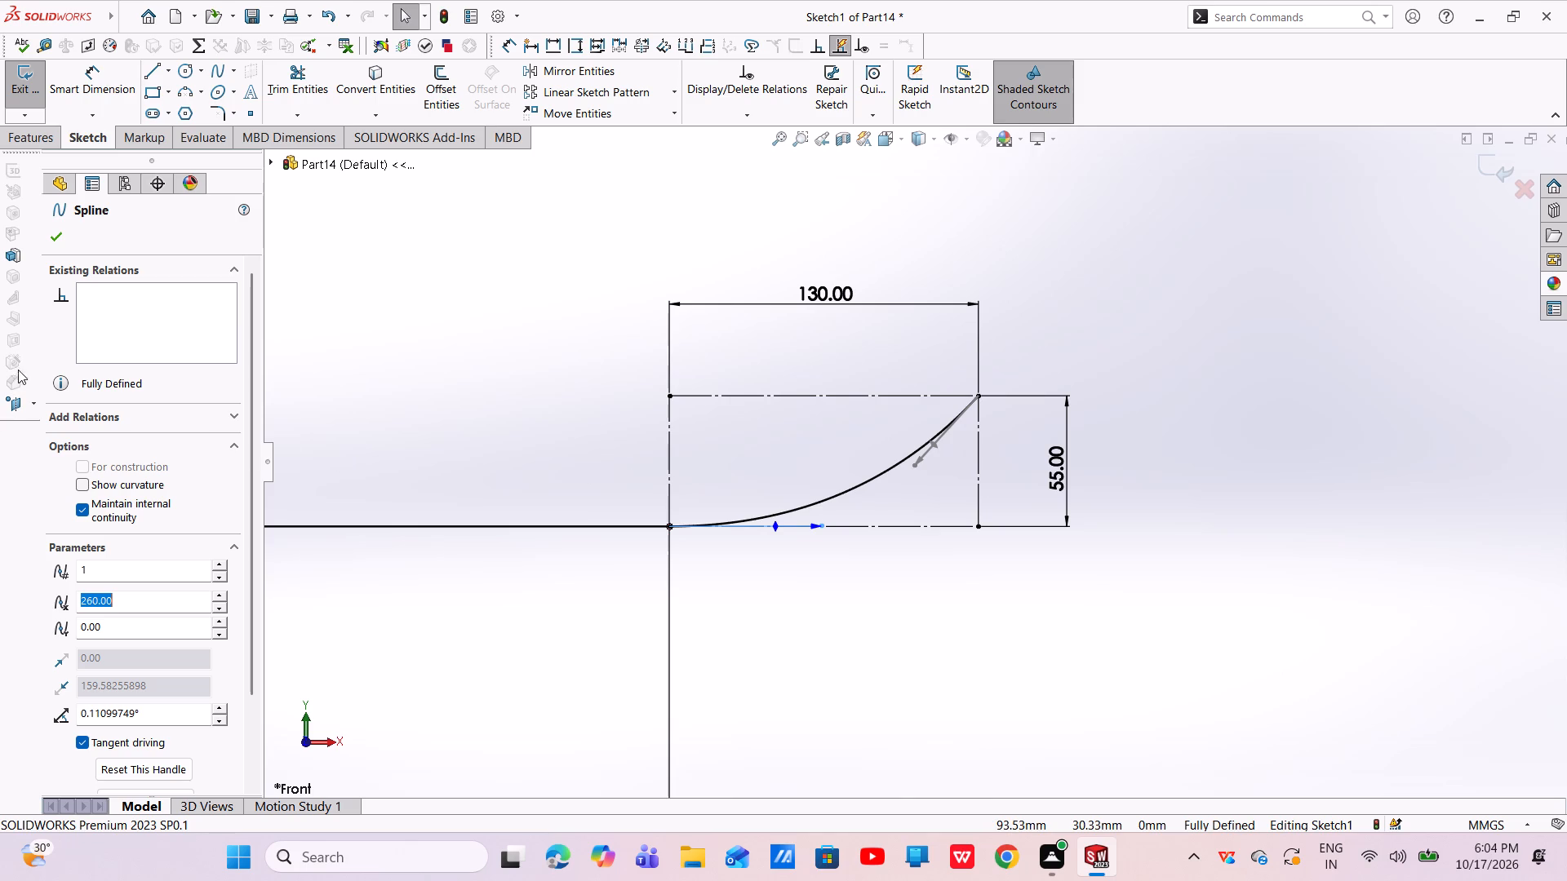
pyautogui.click(50, 246)
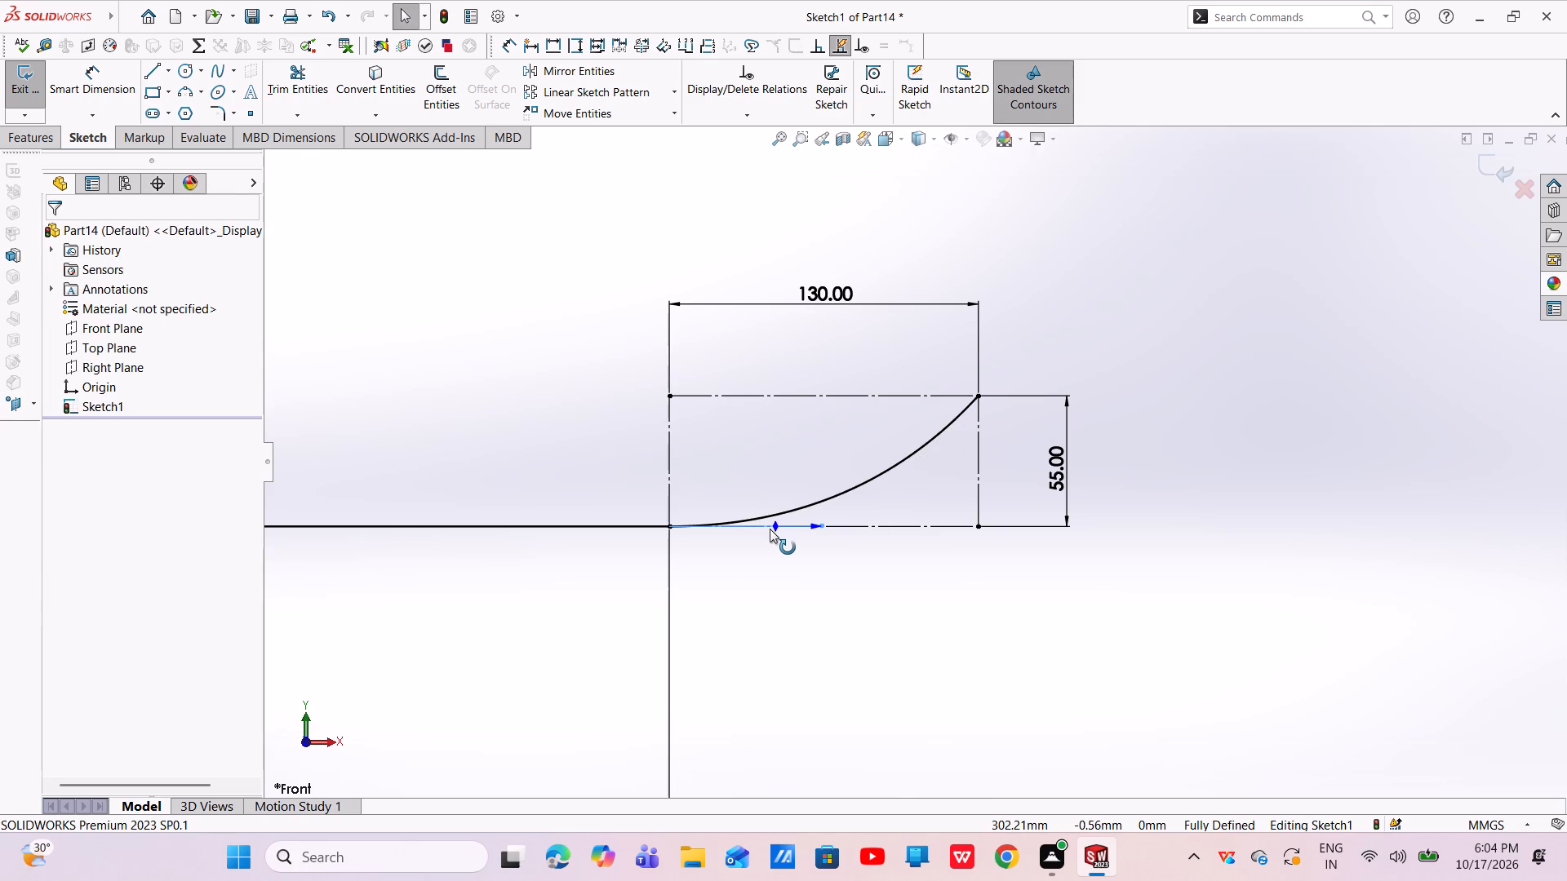
# Add a Horizontal relation to the spline's tangent handle at the end of the straight line.
pyautogui.click(770, 528)
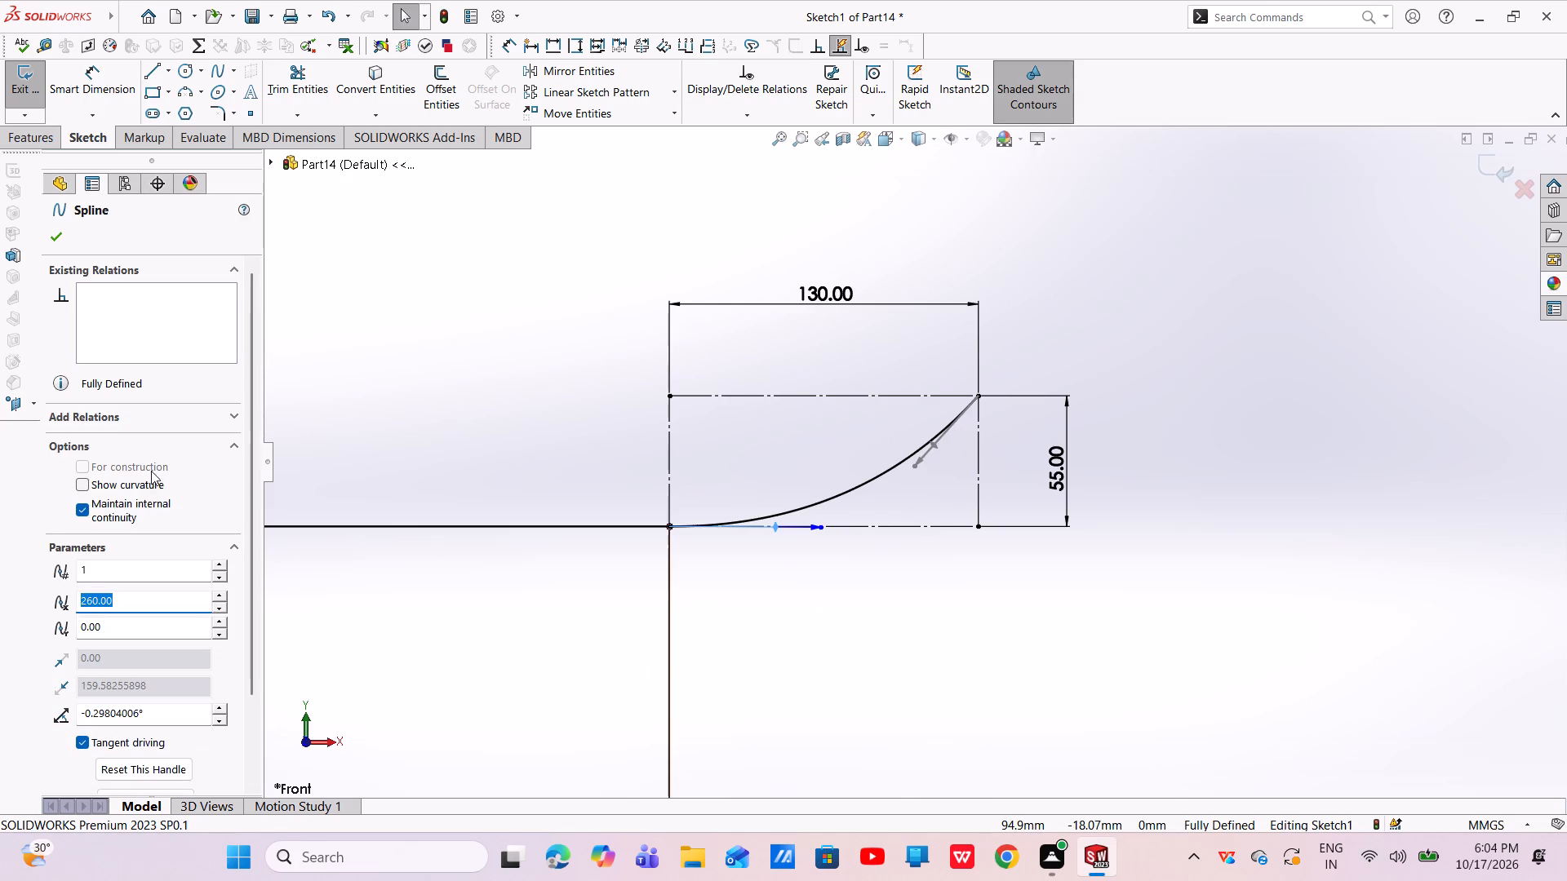
pyautogui.click(235, 414)
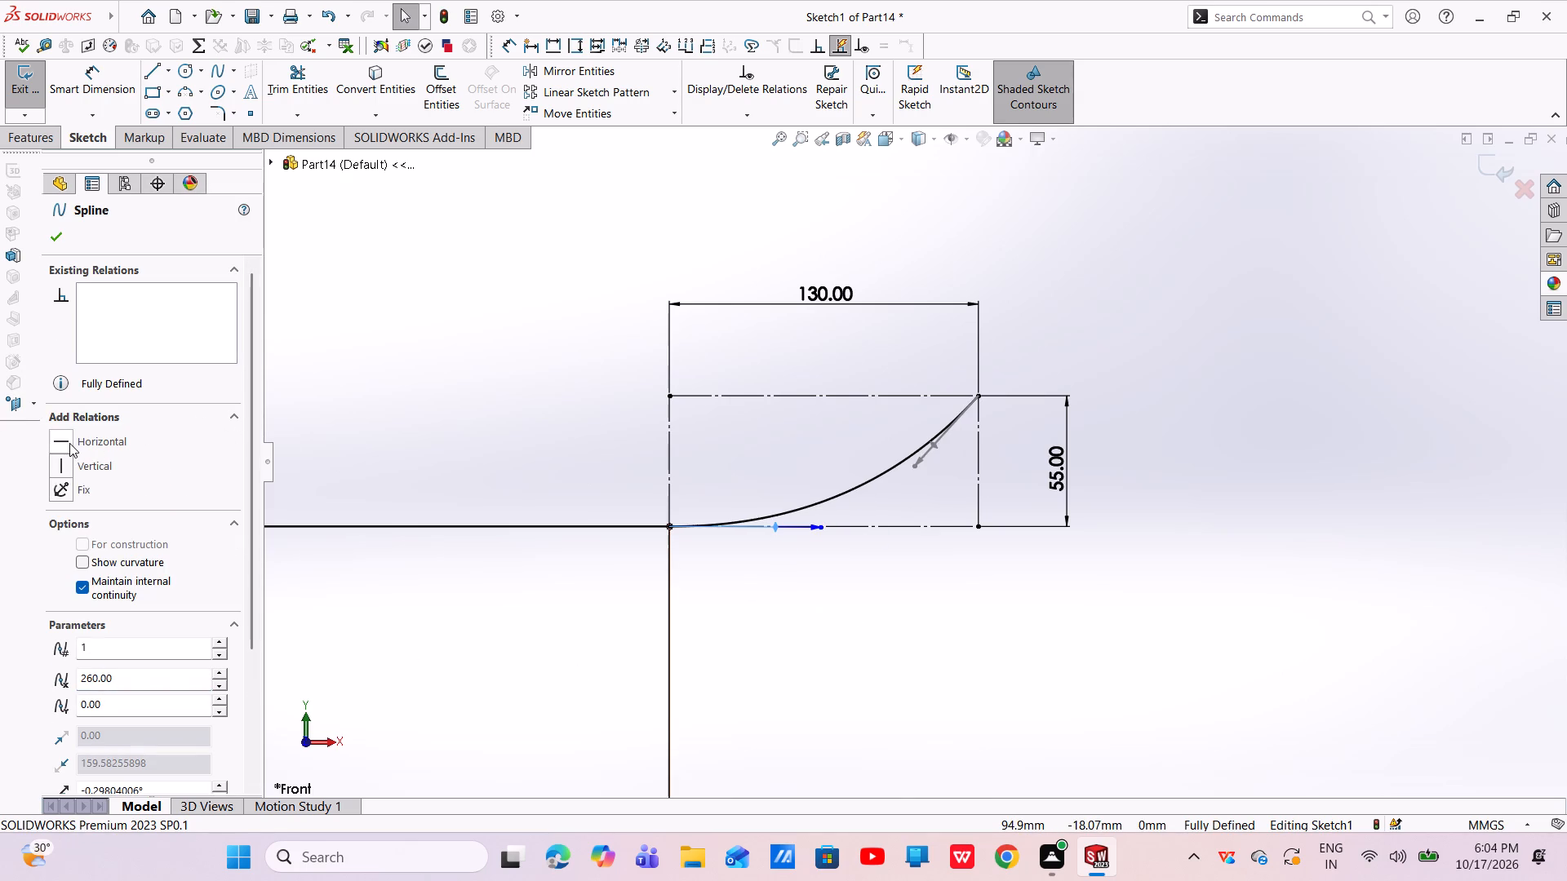
pyautogui.click(69, 441)
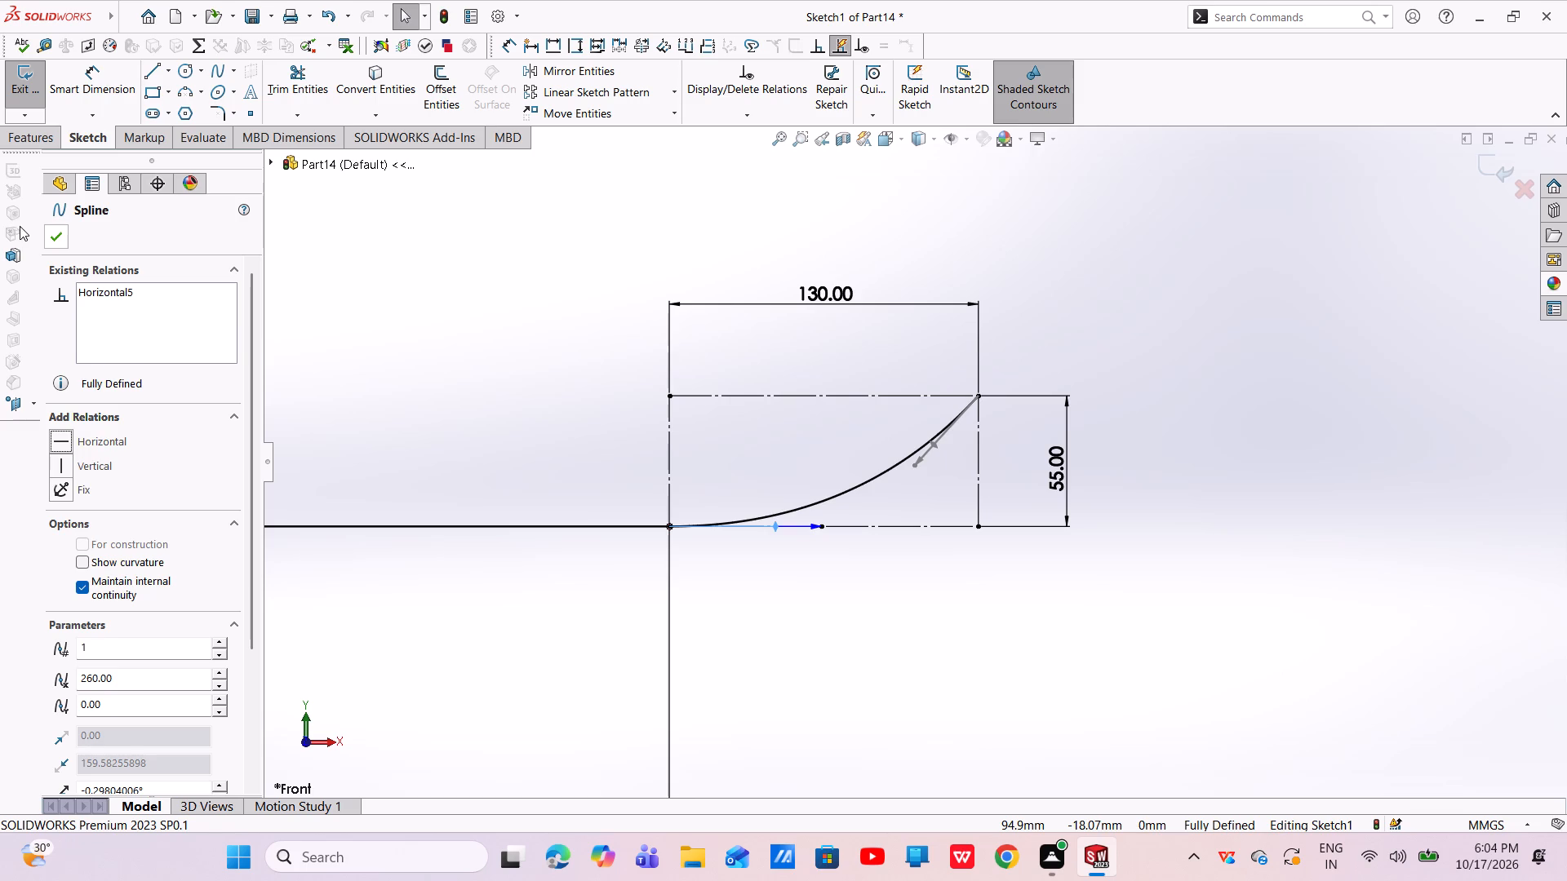
pyautogui.click(60, 232)
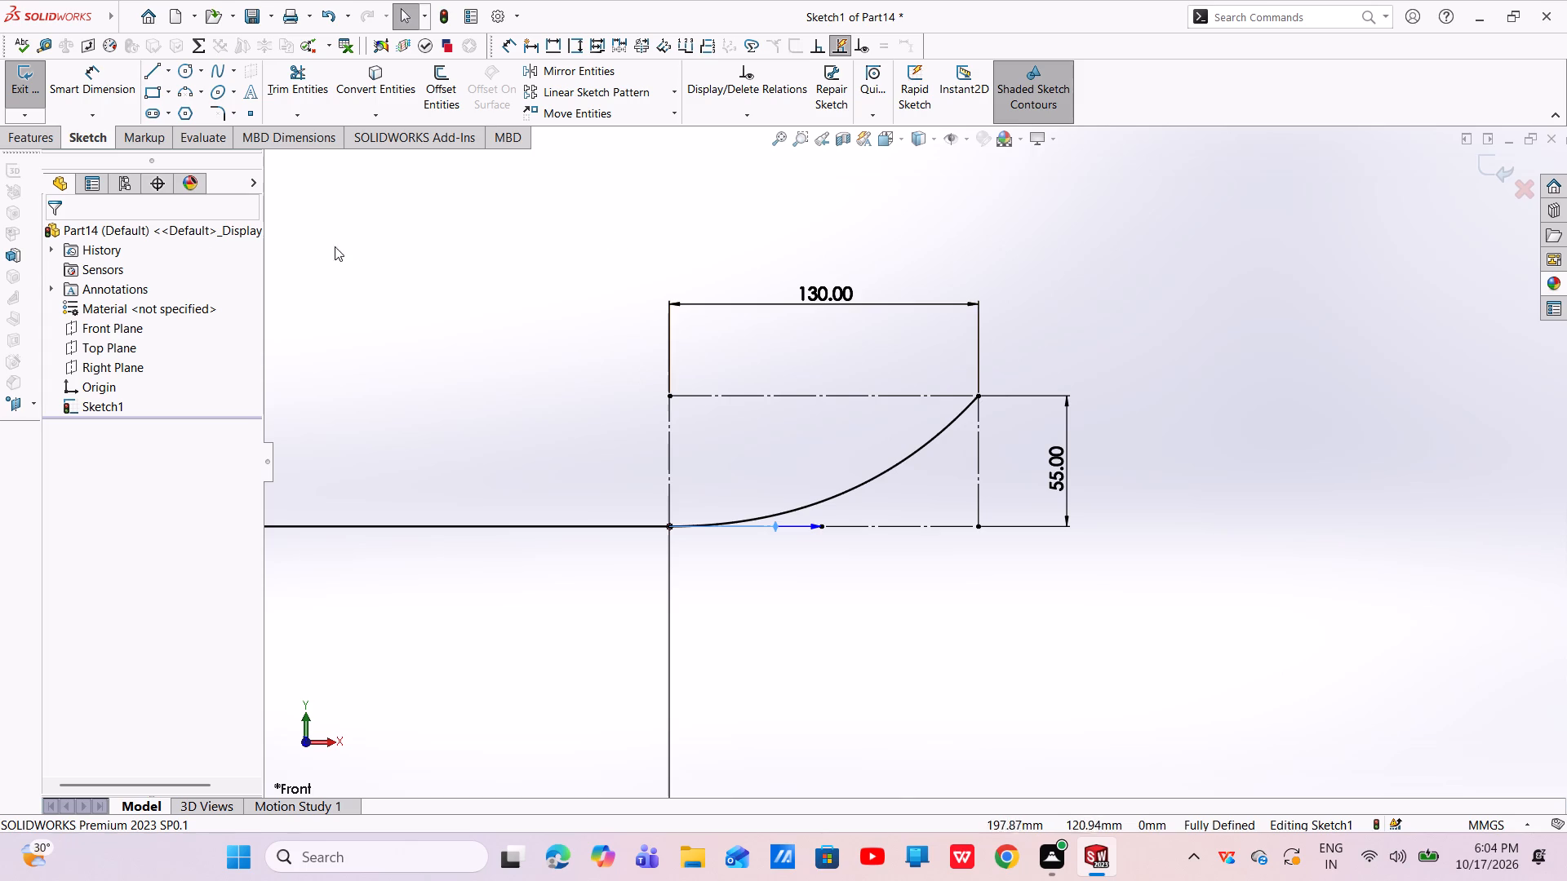
# Dimension the tangent weight of the spline's horizontal start handle to 145 mm.
pyautogui.click(127, 86)
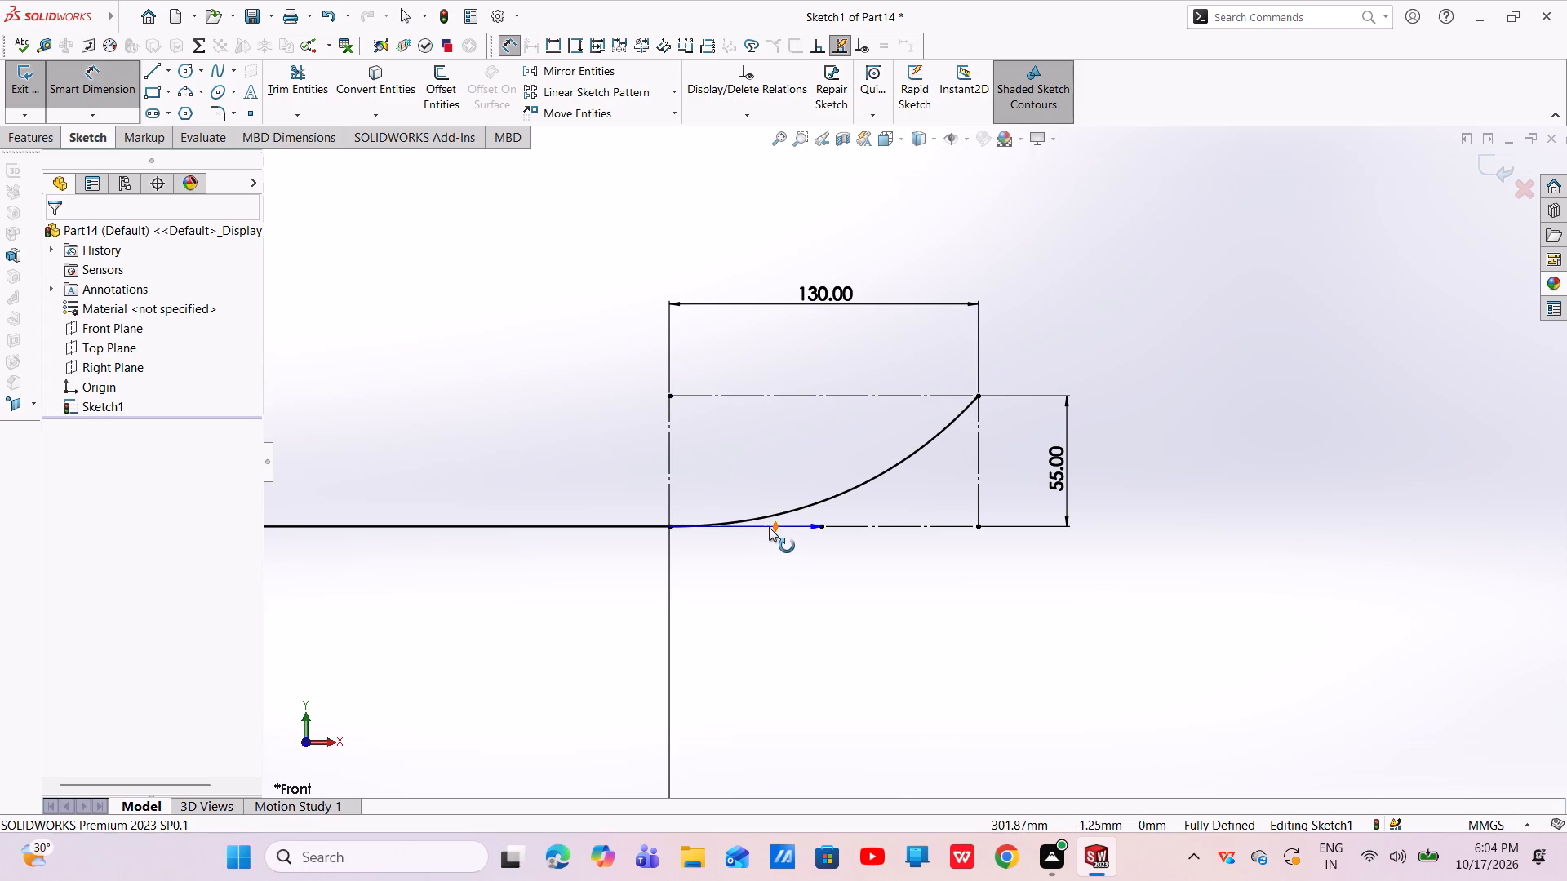
pyautogui.click(772, 525)
pyautogui.click(769, 573)
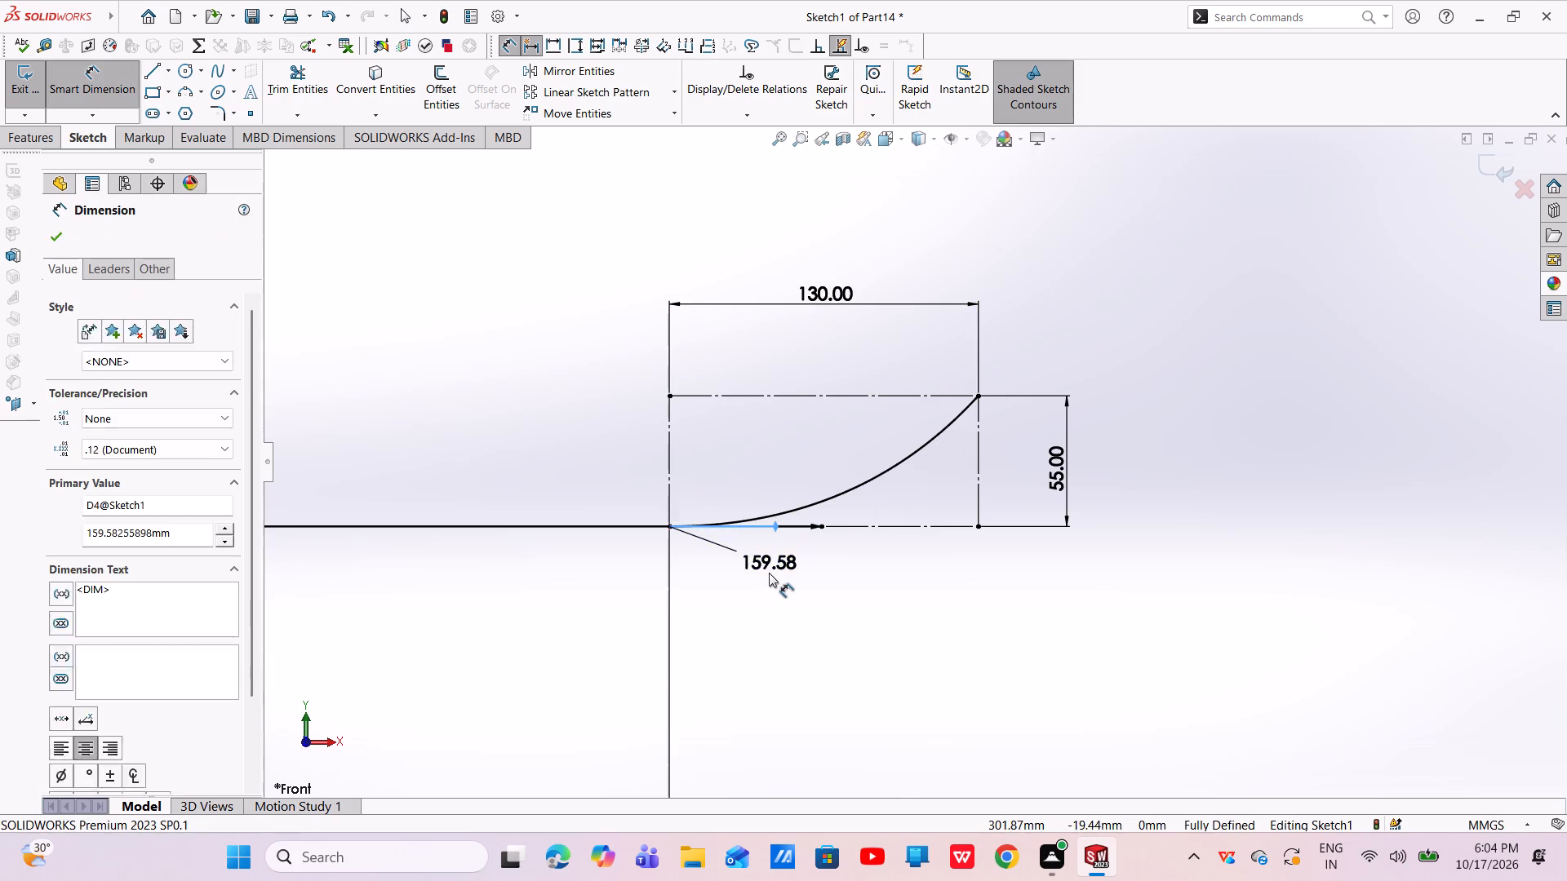
pyautogui.press('BackSpace')
pyautogui.write('145')
pyautogui.press('Return')
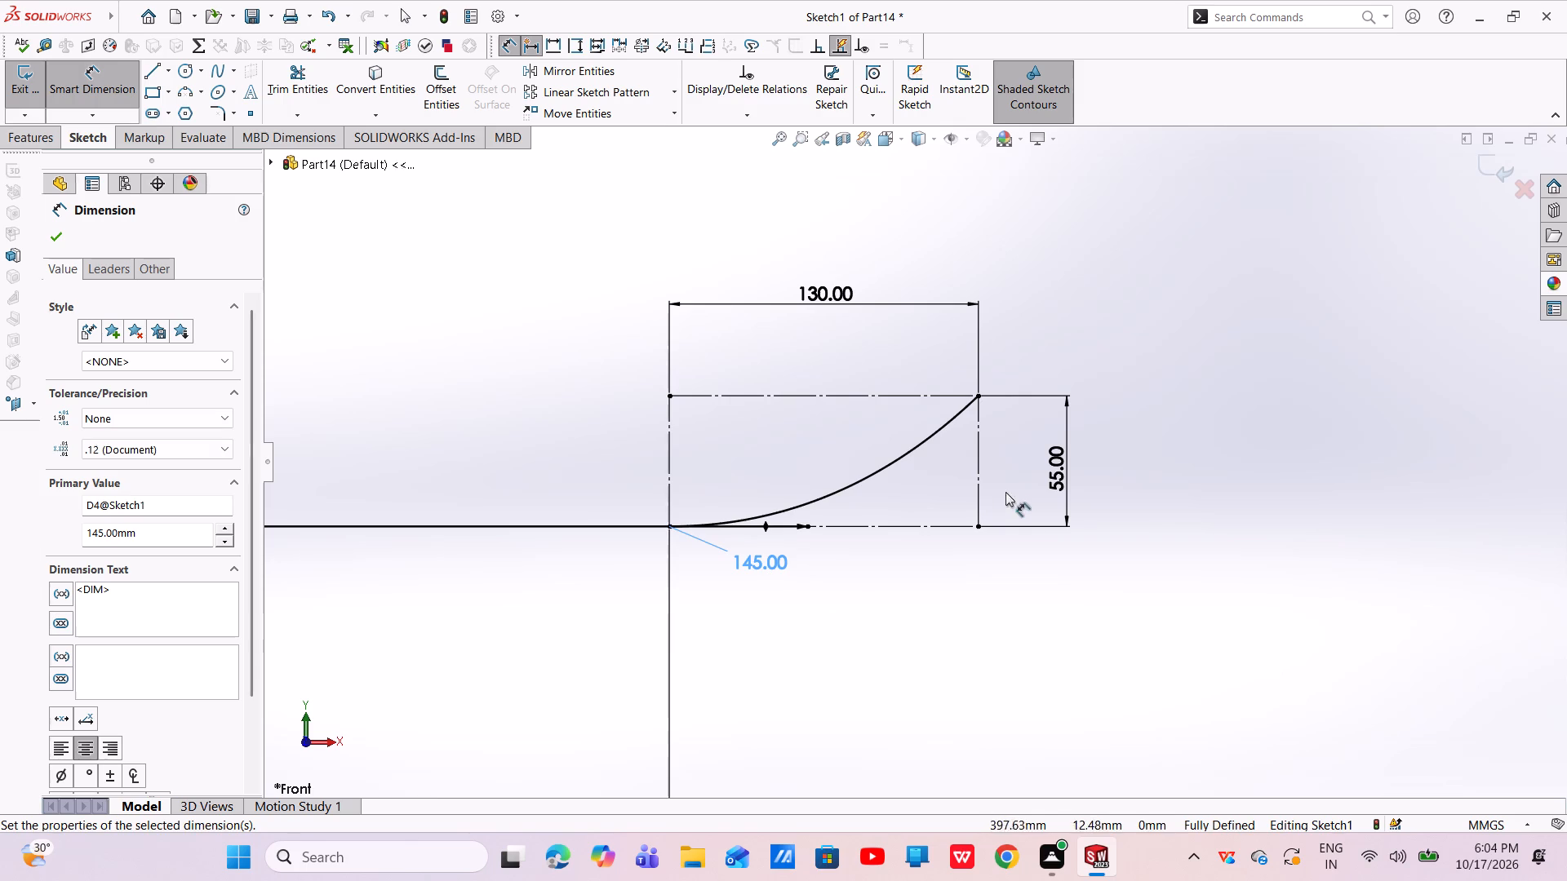
pyautogui.click(55, 238)
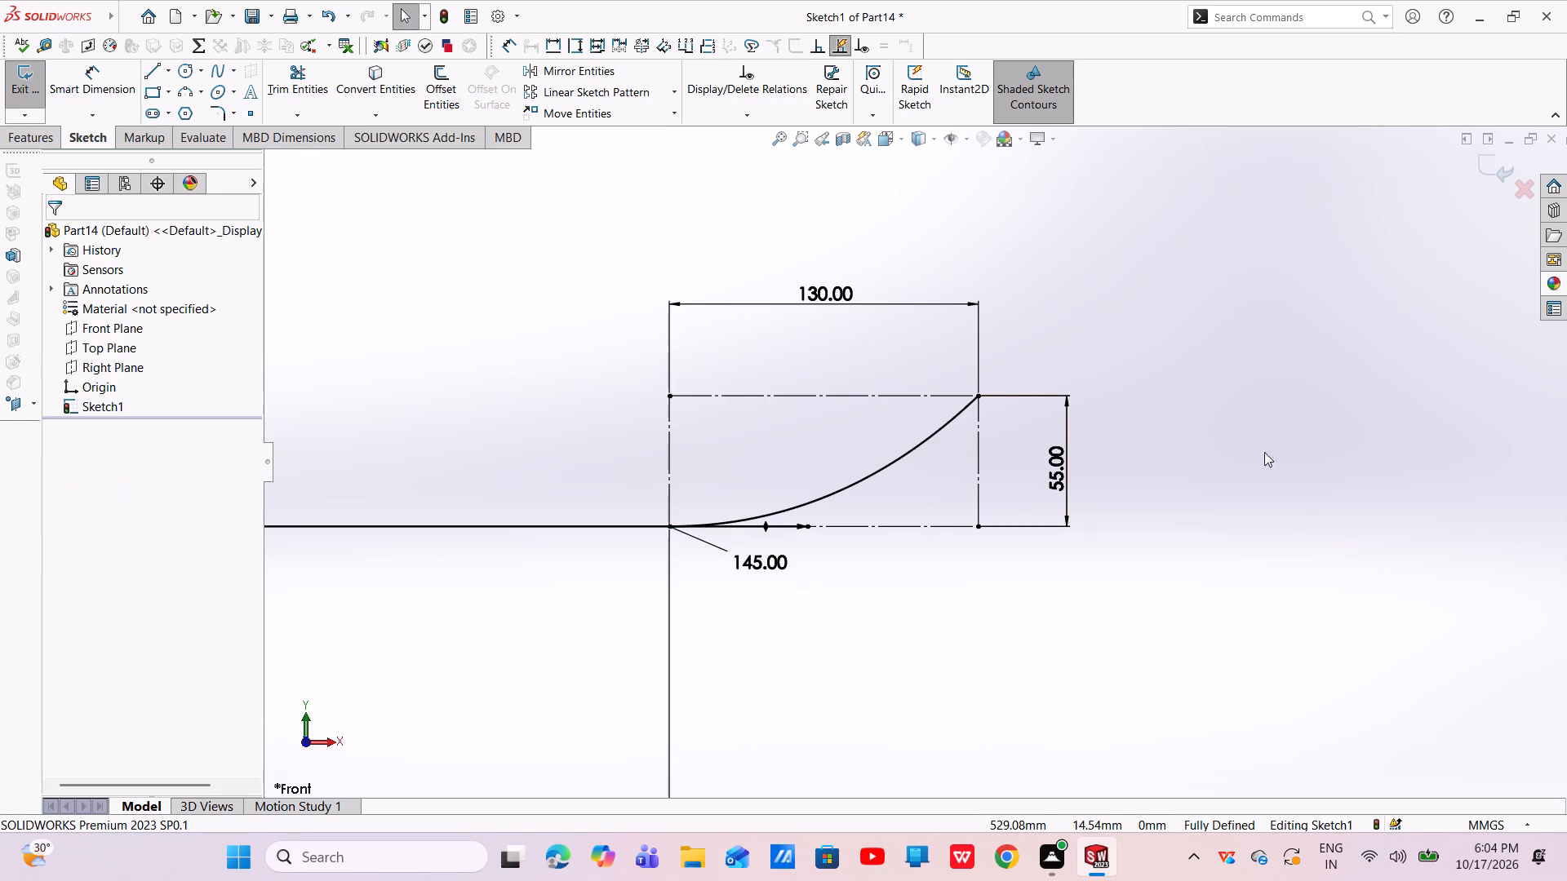
# Dimension the angle between the spline's upper-end tangent handle and the construction rectangle's bottom edge to 45 degrees.
pyautogui.click(944, 423)
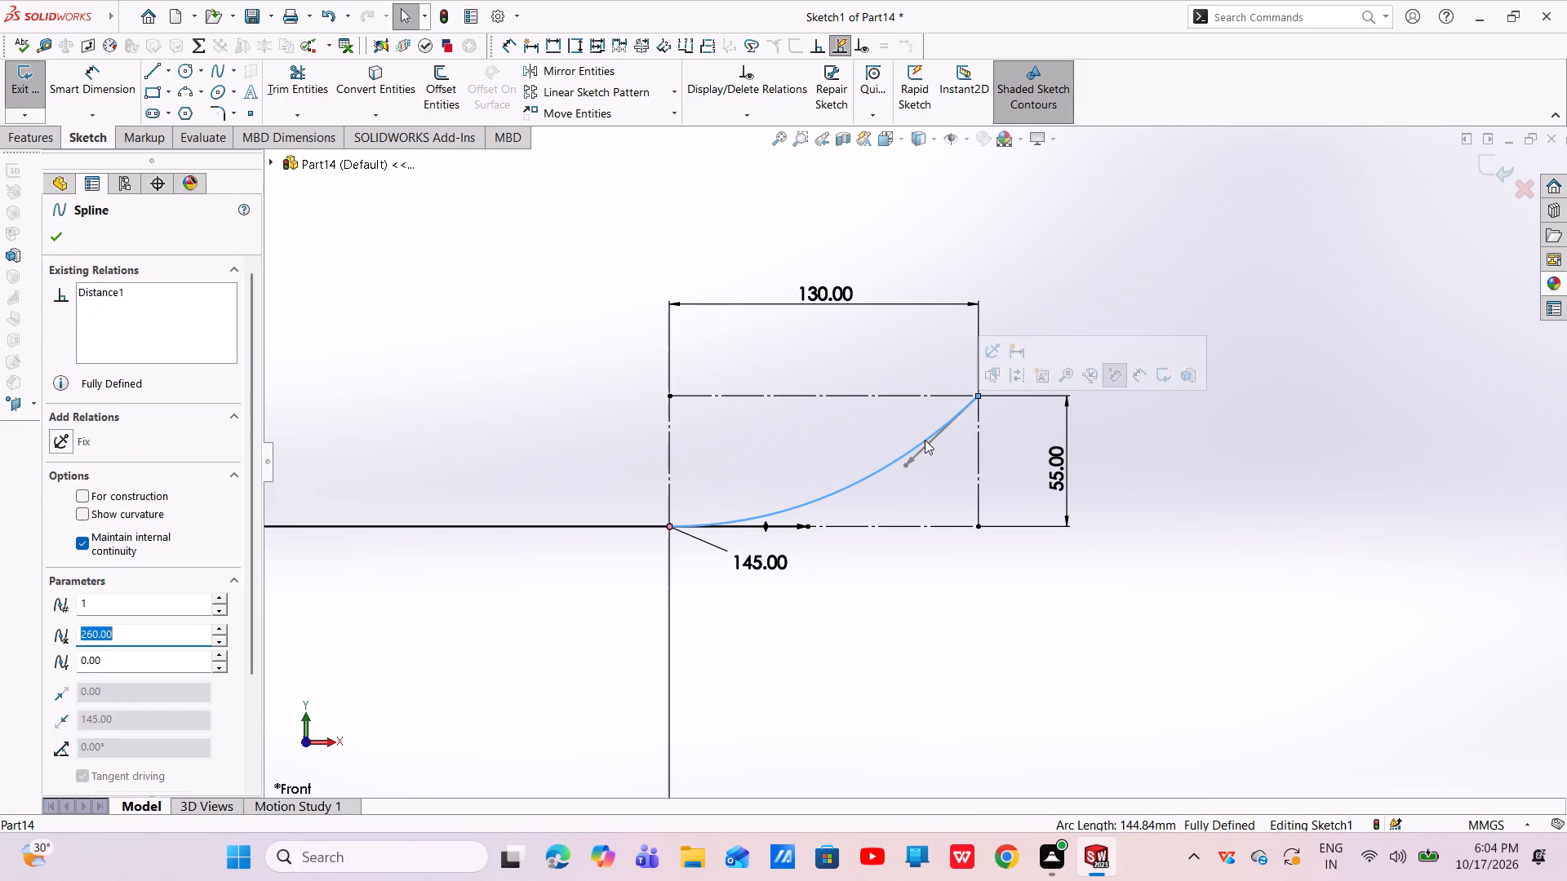
pyautogui.click(87, 96)
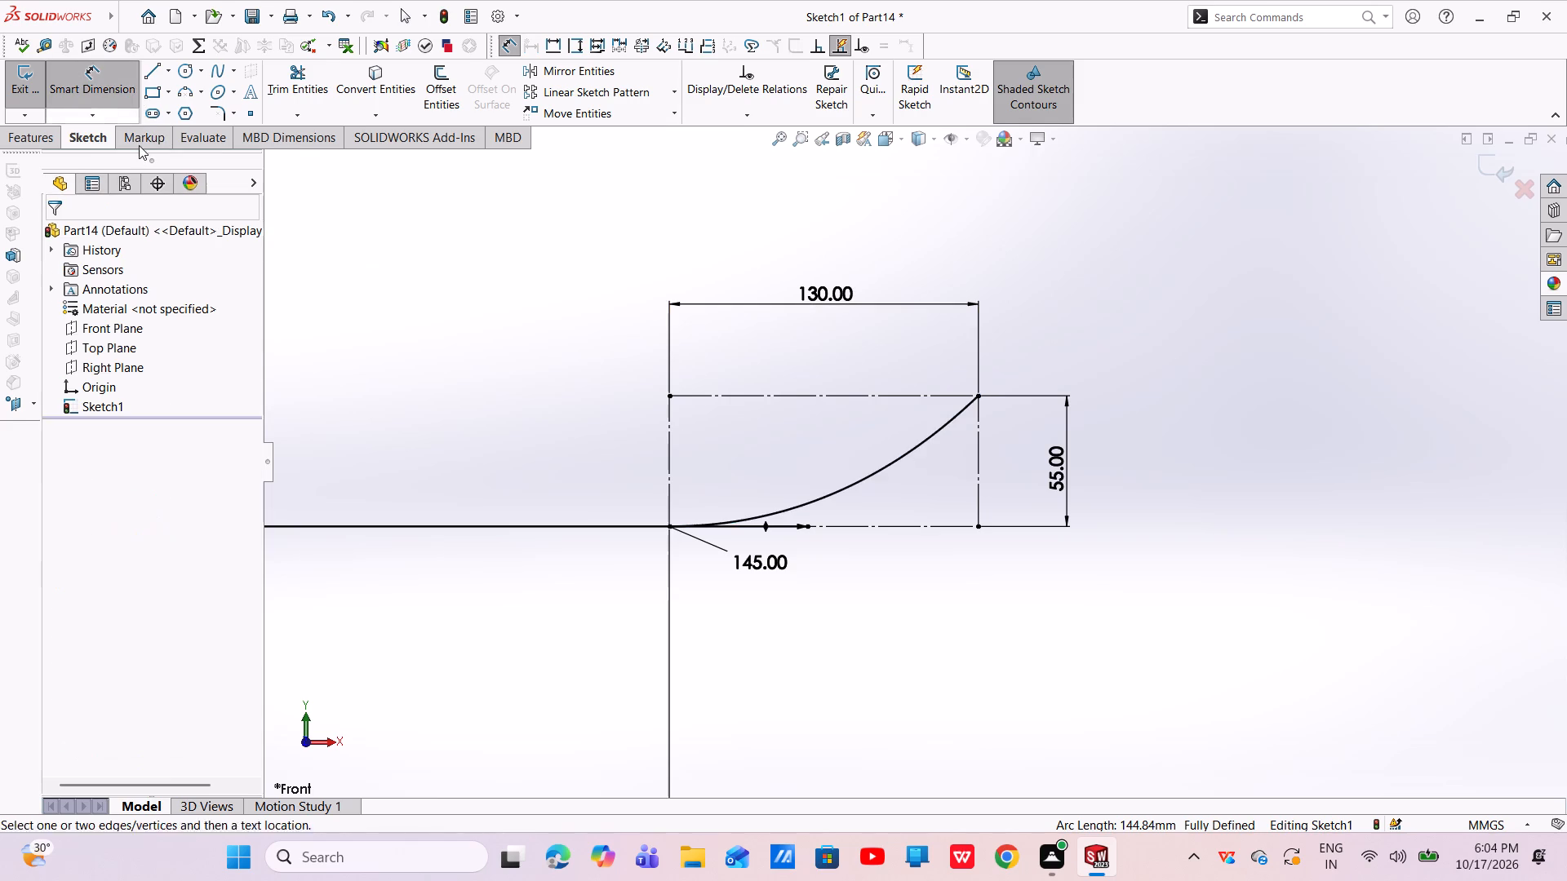
pyautogui.click(945, 423)
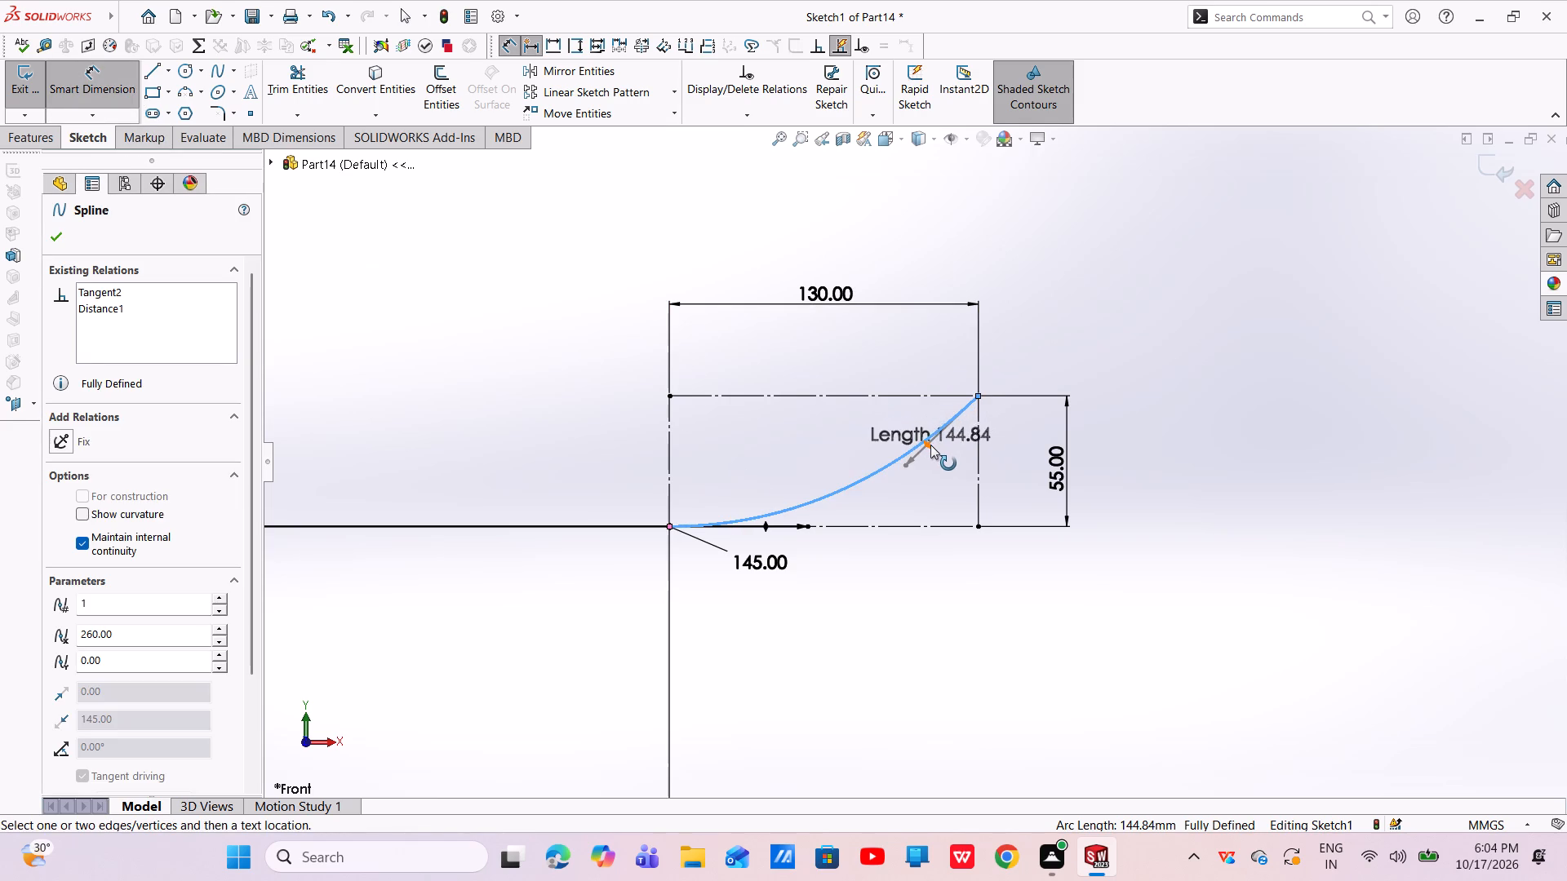
pyautogui.click(930, 445)
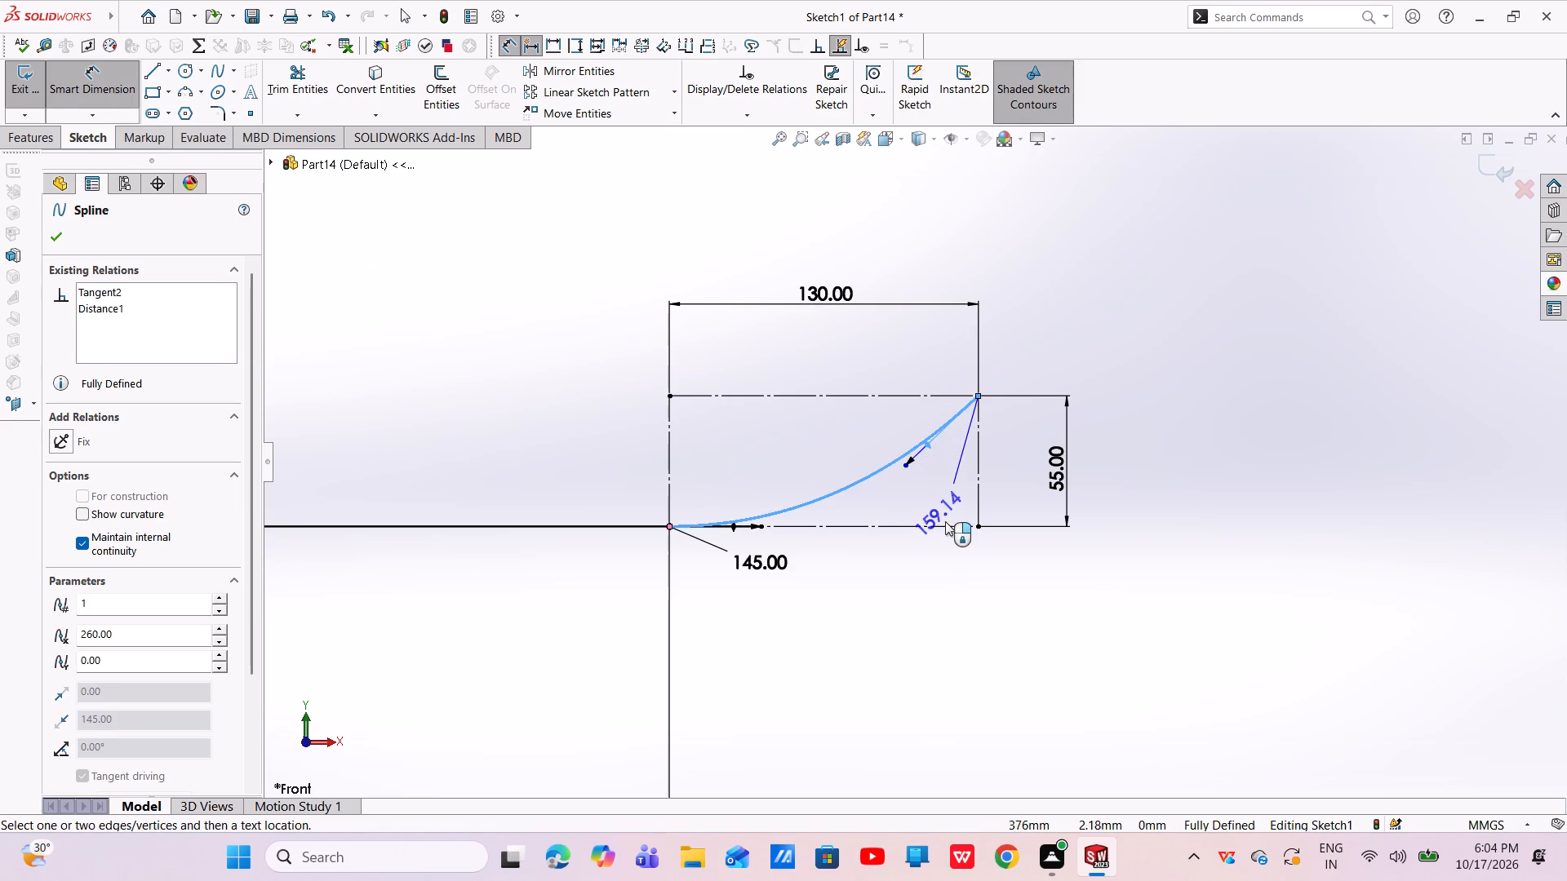
pyautogui.moveTo(944, 524); pyautogui.dragTo(944, 532)
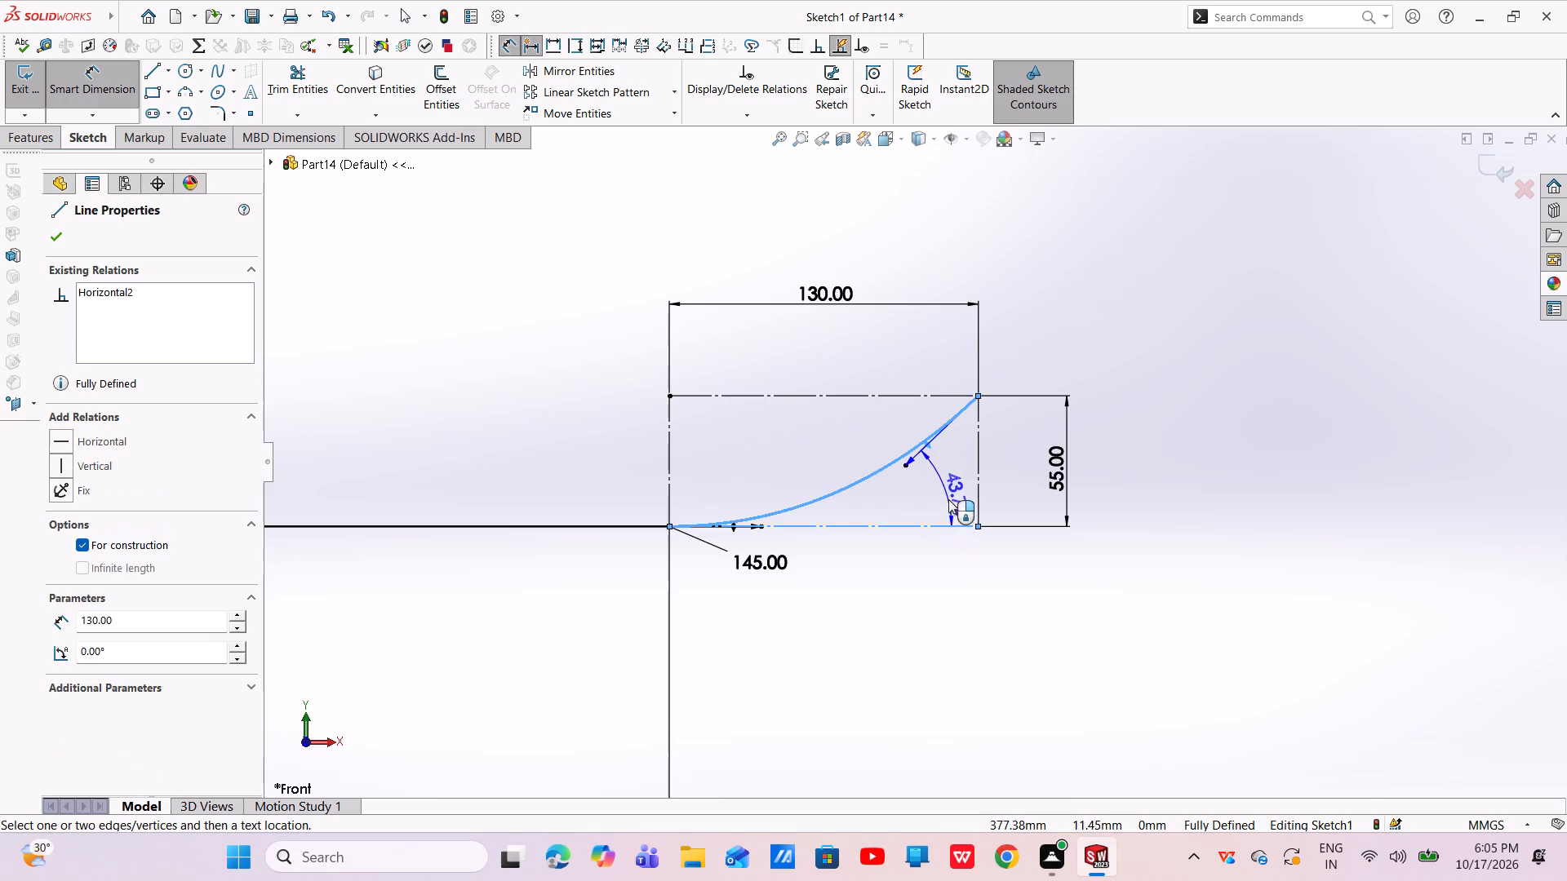
pyautogui.click(948, 498)
pyautogui.press('BackSpace')
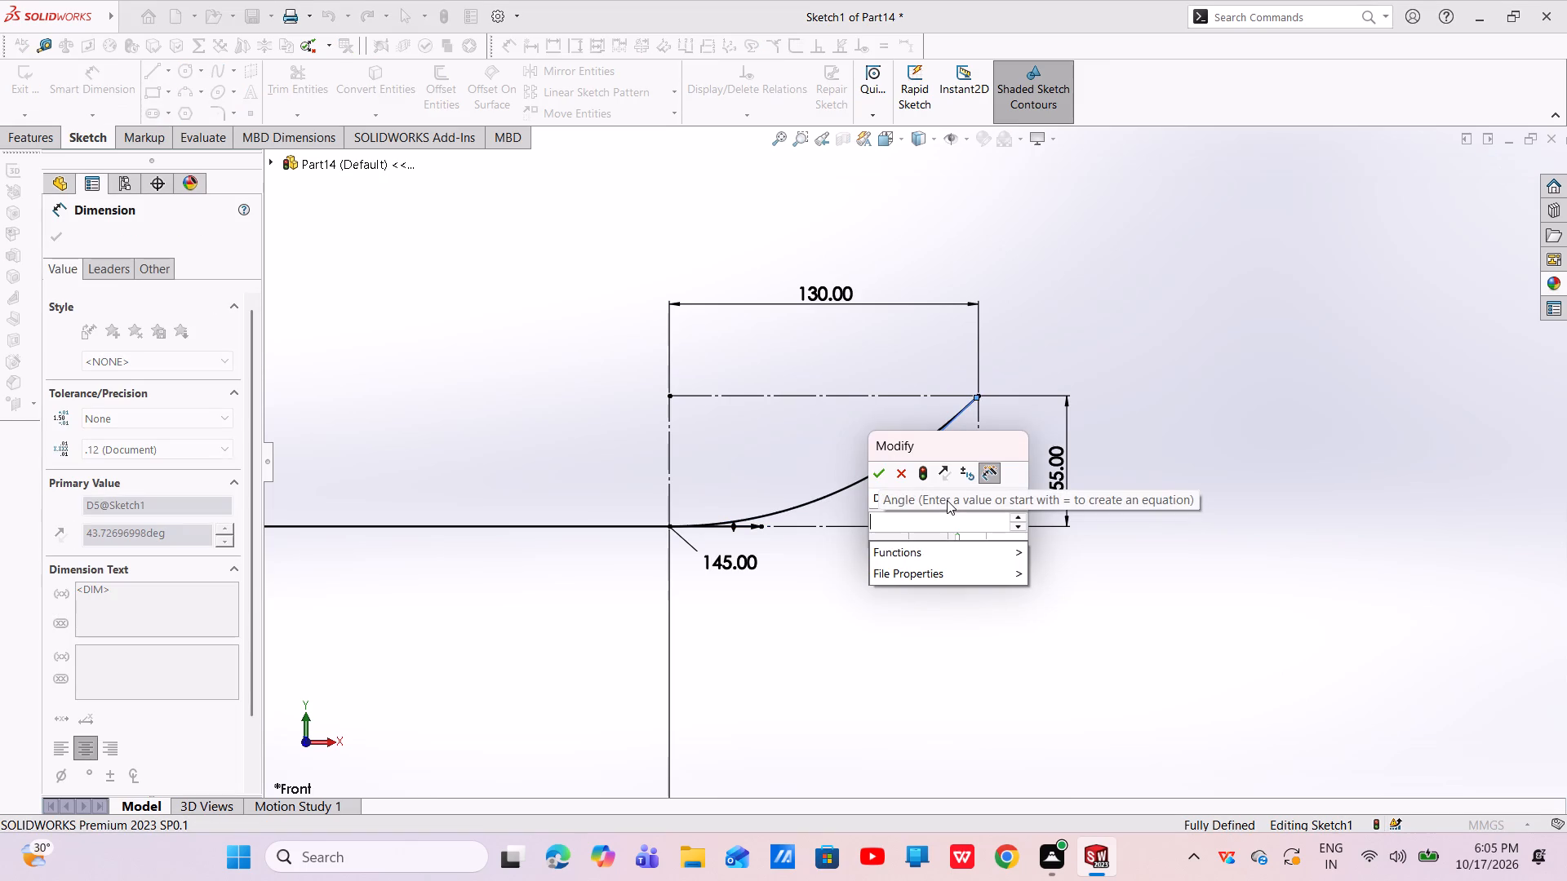
pyautogui.write('45')
pyautogui.press('Return')
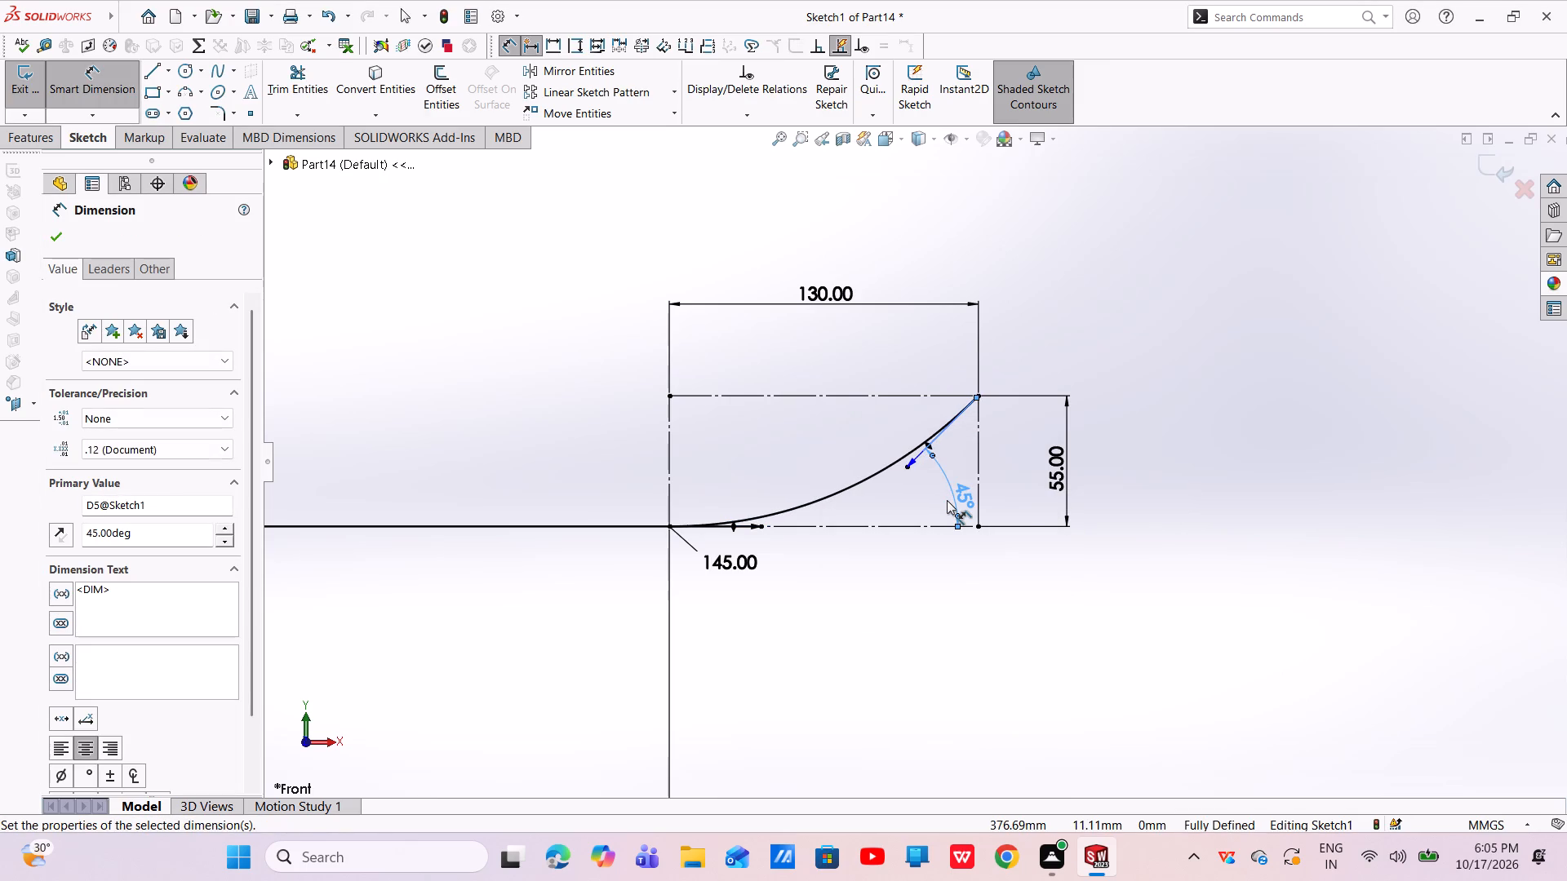
pyautogui.click(55, 240)
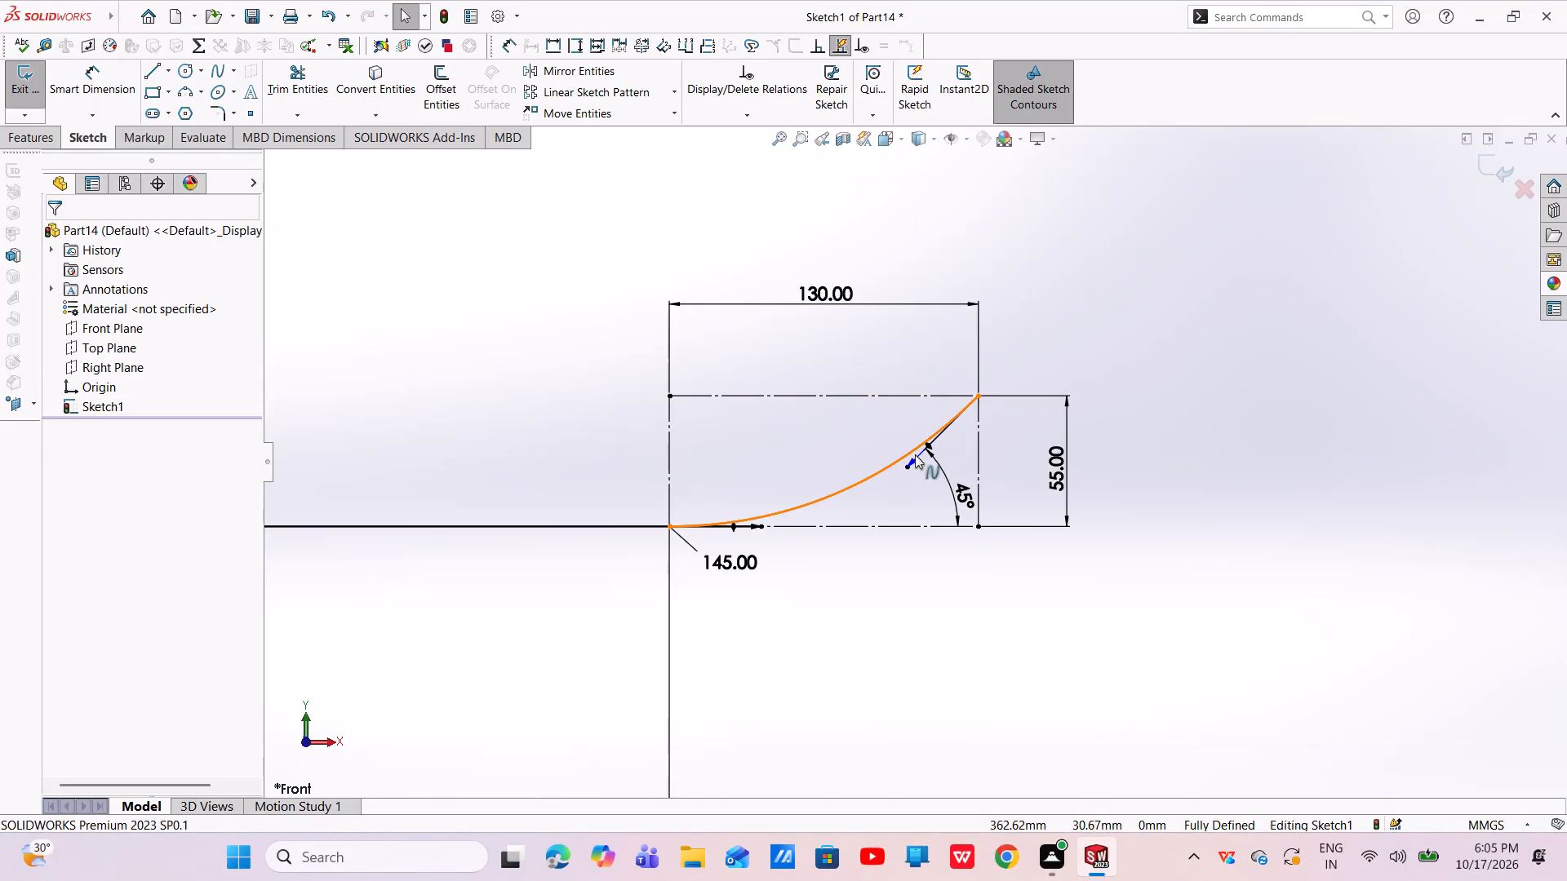
# Dimension the tangent weight of the spline's upper-end handle to 165 mm.
pyautogui.click(127, 96)
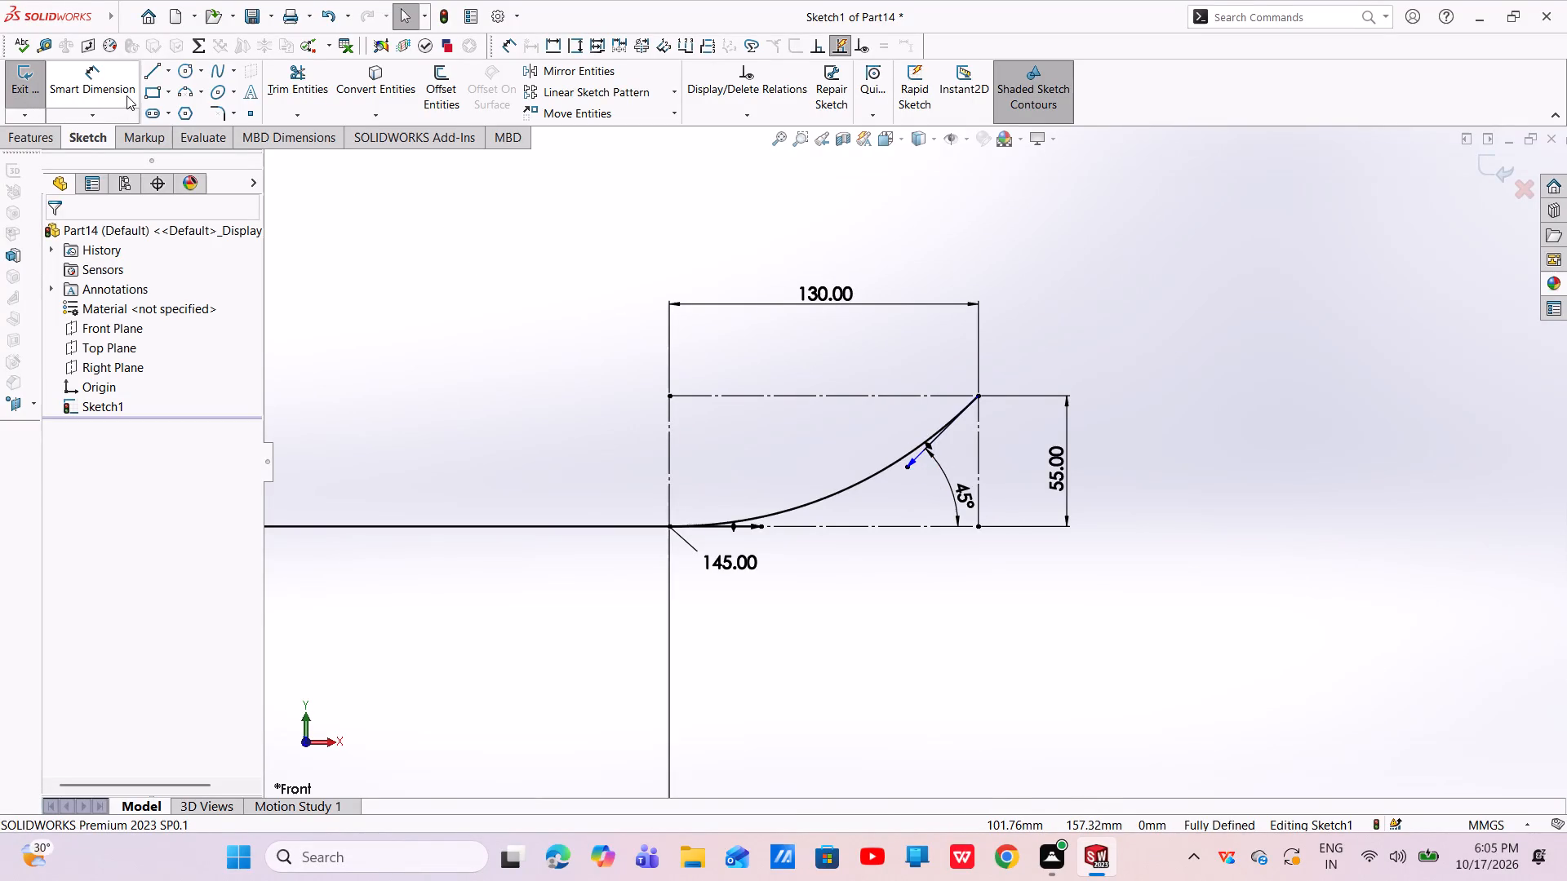
pyautogui.click(910, 459)
pyautogui.click(876, 446)
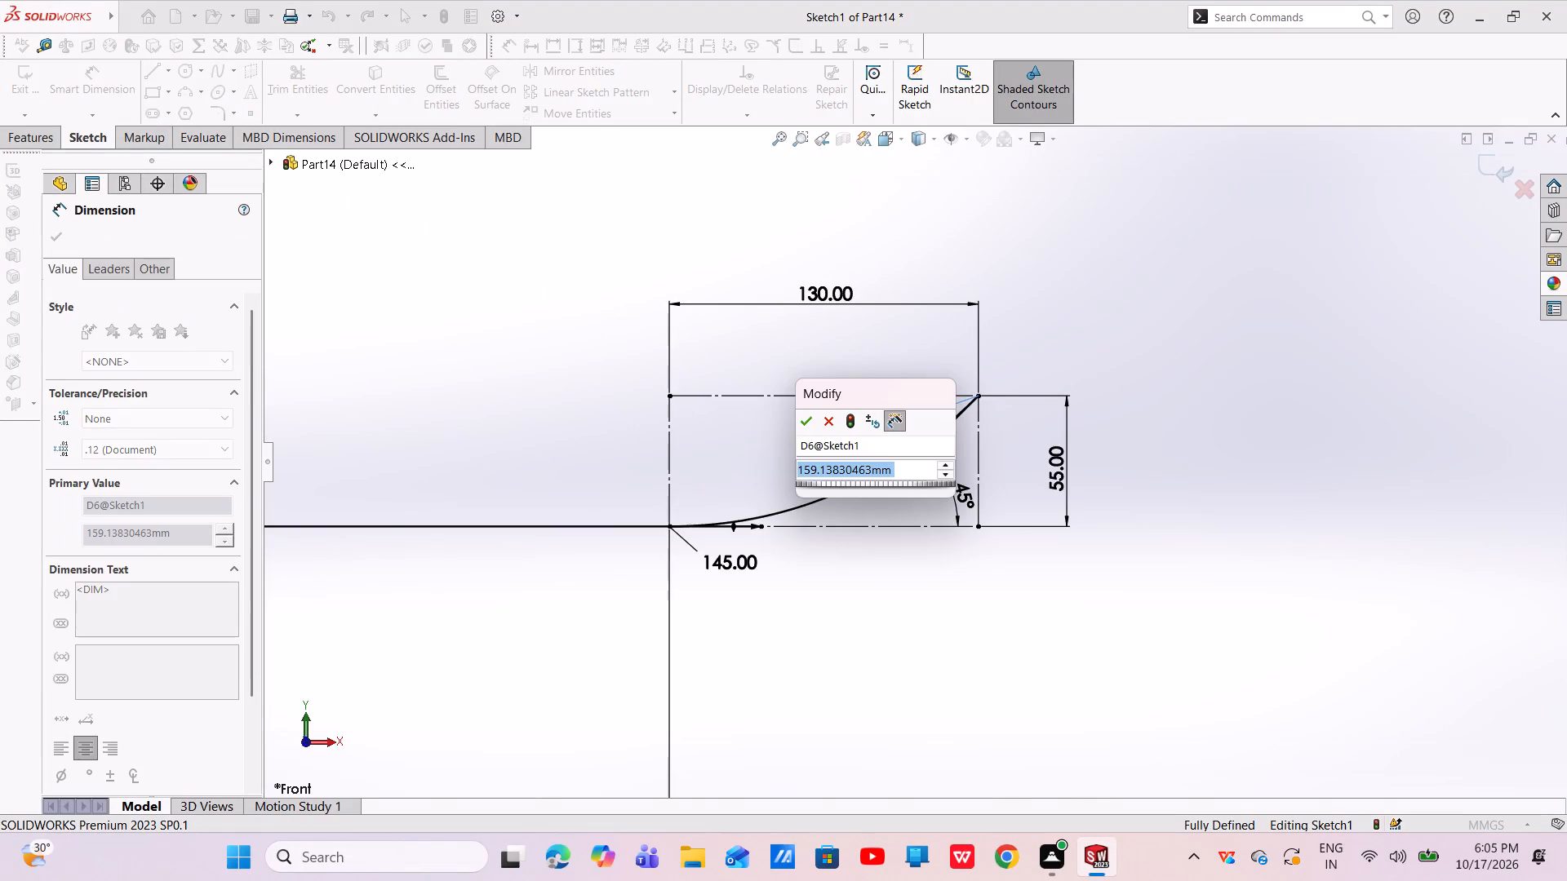
pyautogui.press('BackSpace')
pyautogui.write('165')
pyautogui.press('Return')
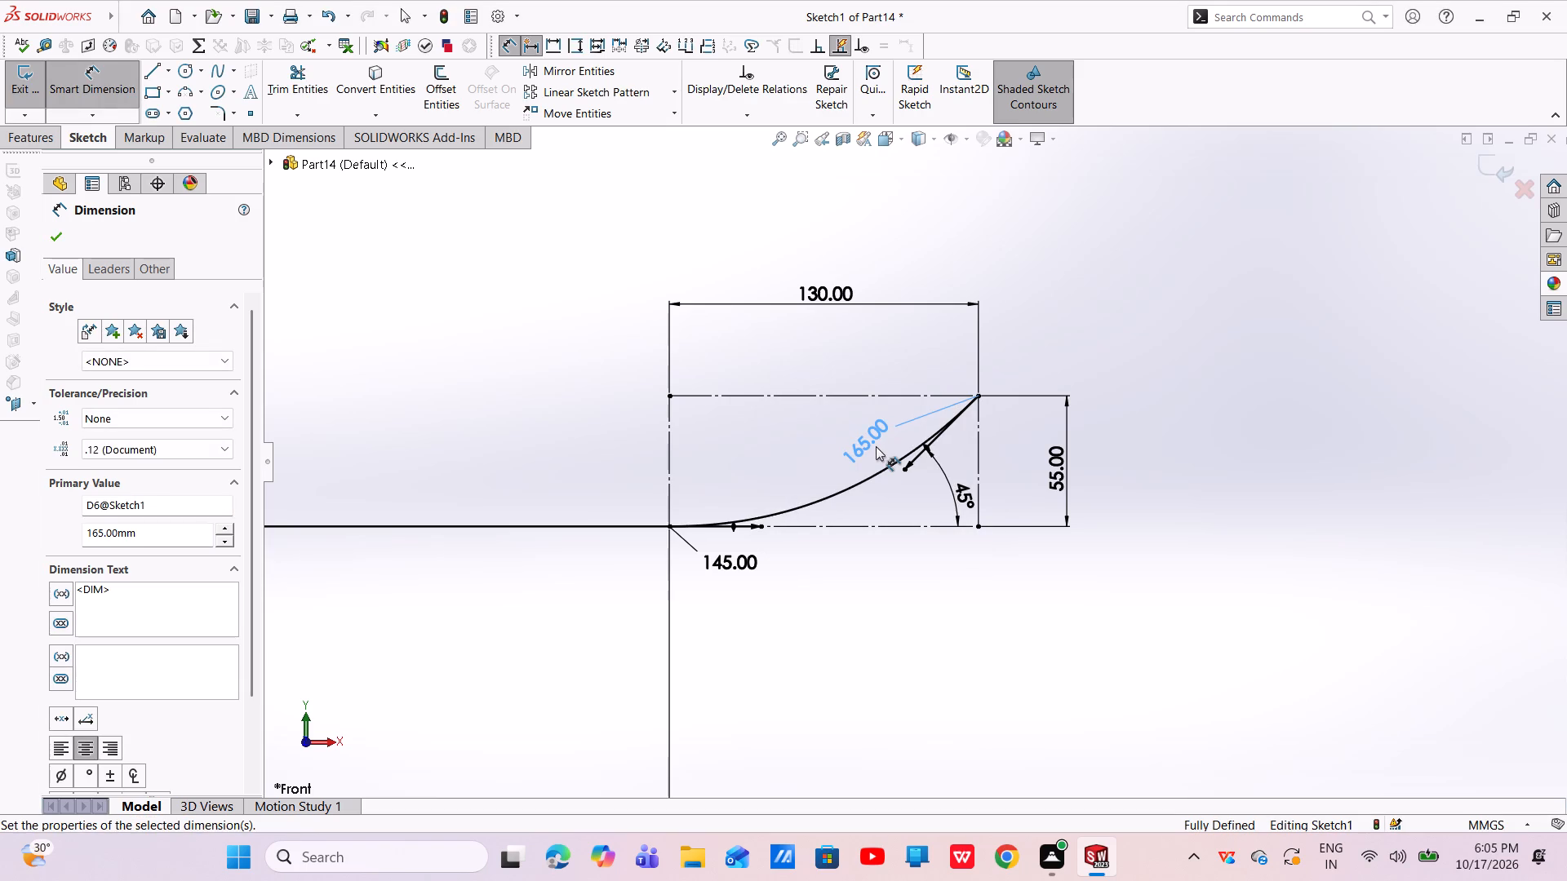
pyautogui.click(48, 235)
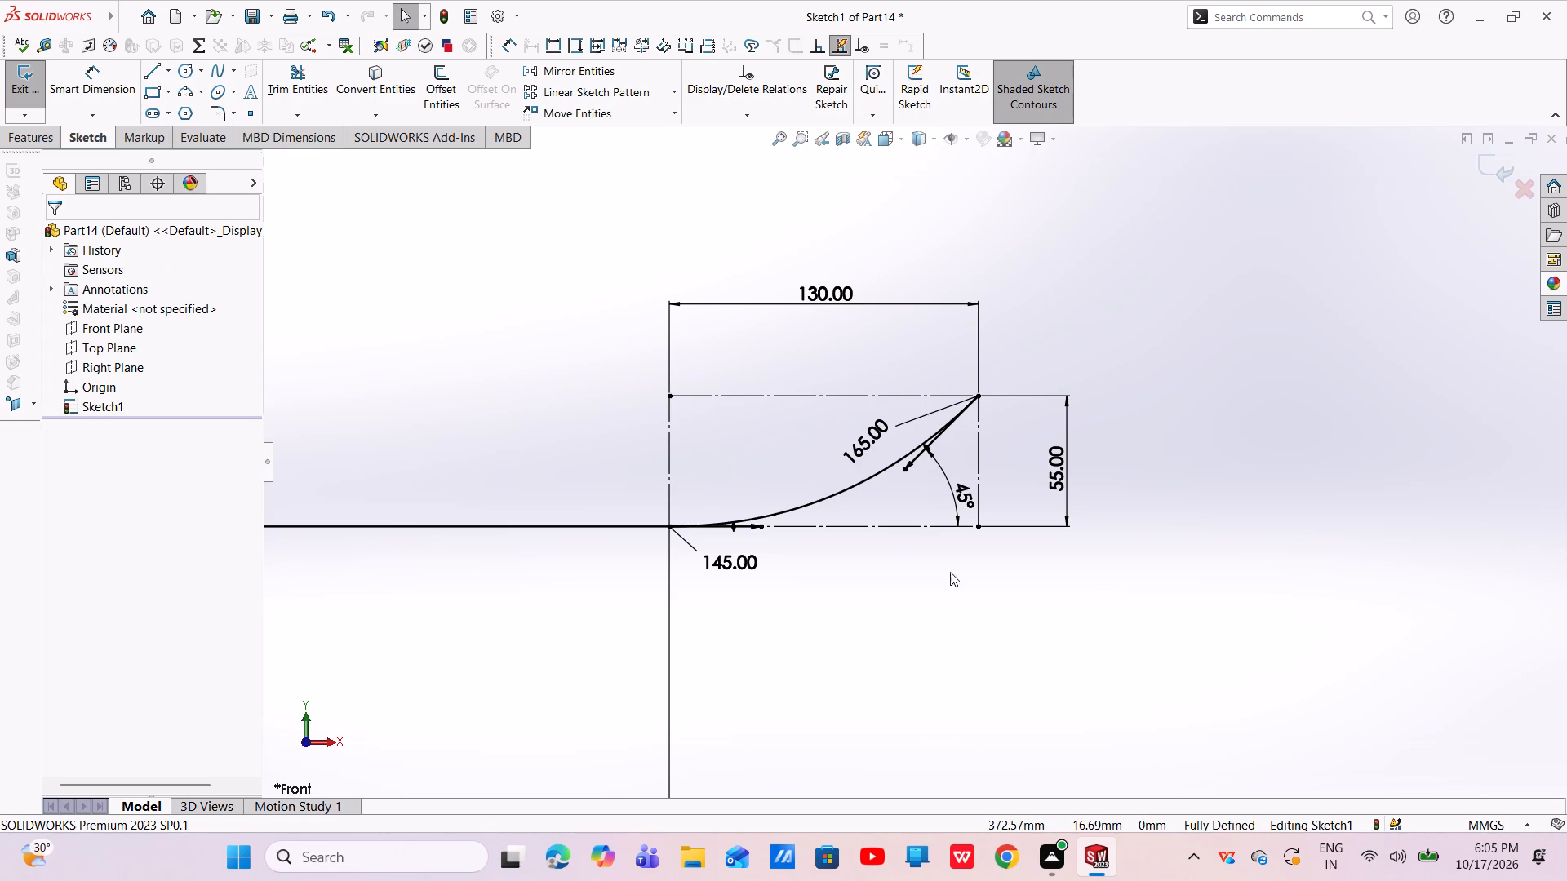
# Sketch a vertical construction centerline about 240 mm long upward from the origin.
pyautogui.scroll(4, 836, 444)
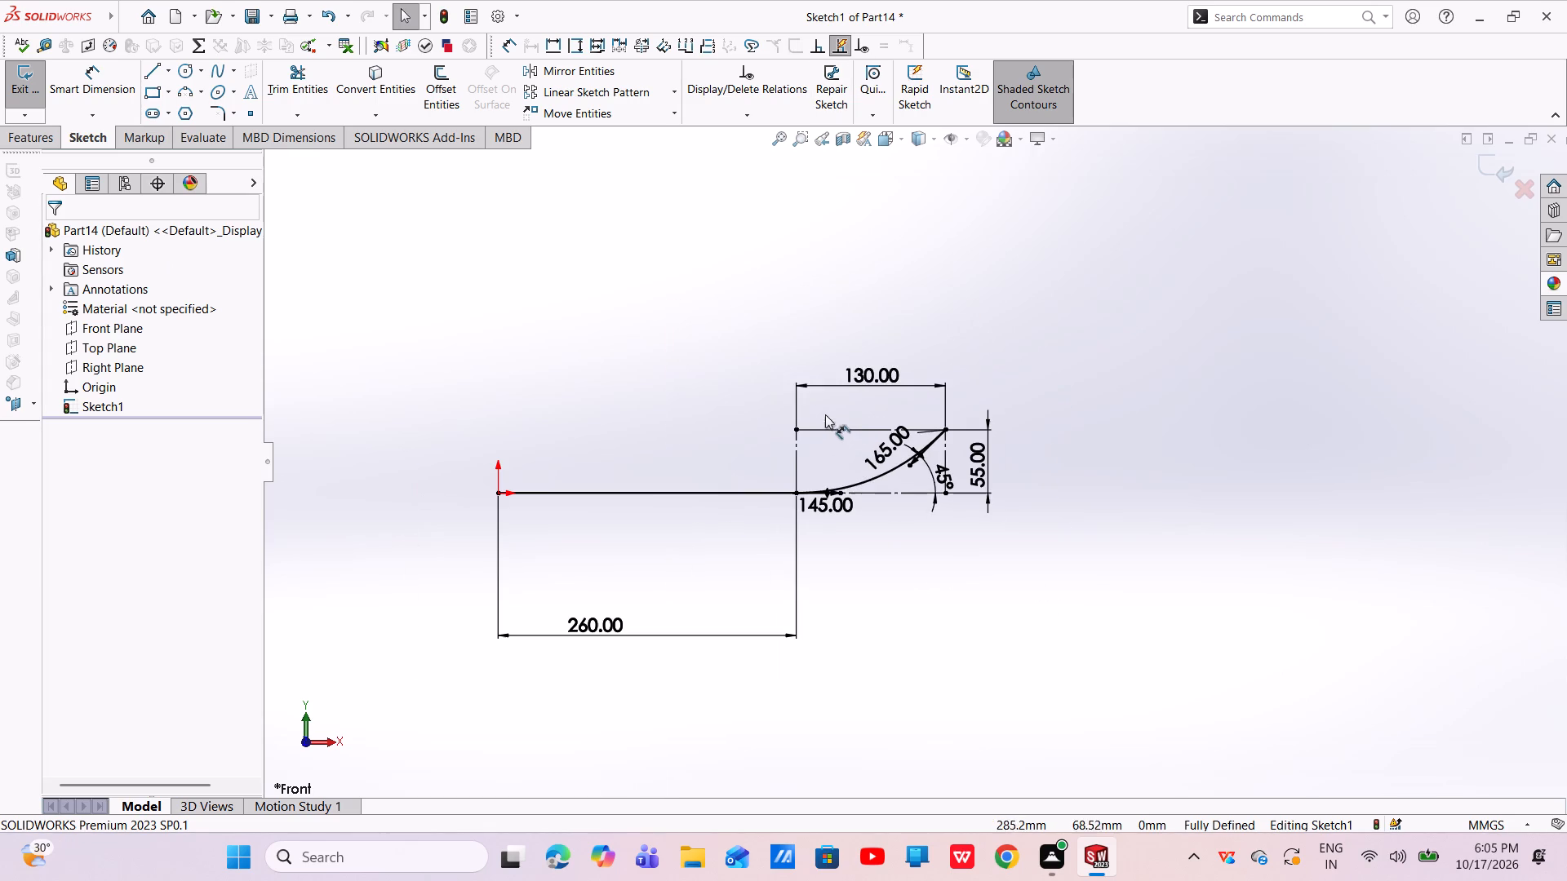
pyautogui.click(171, 73)
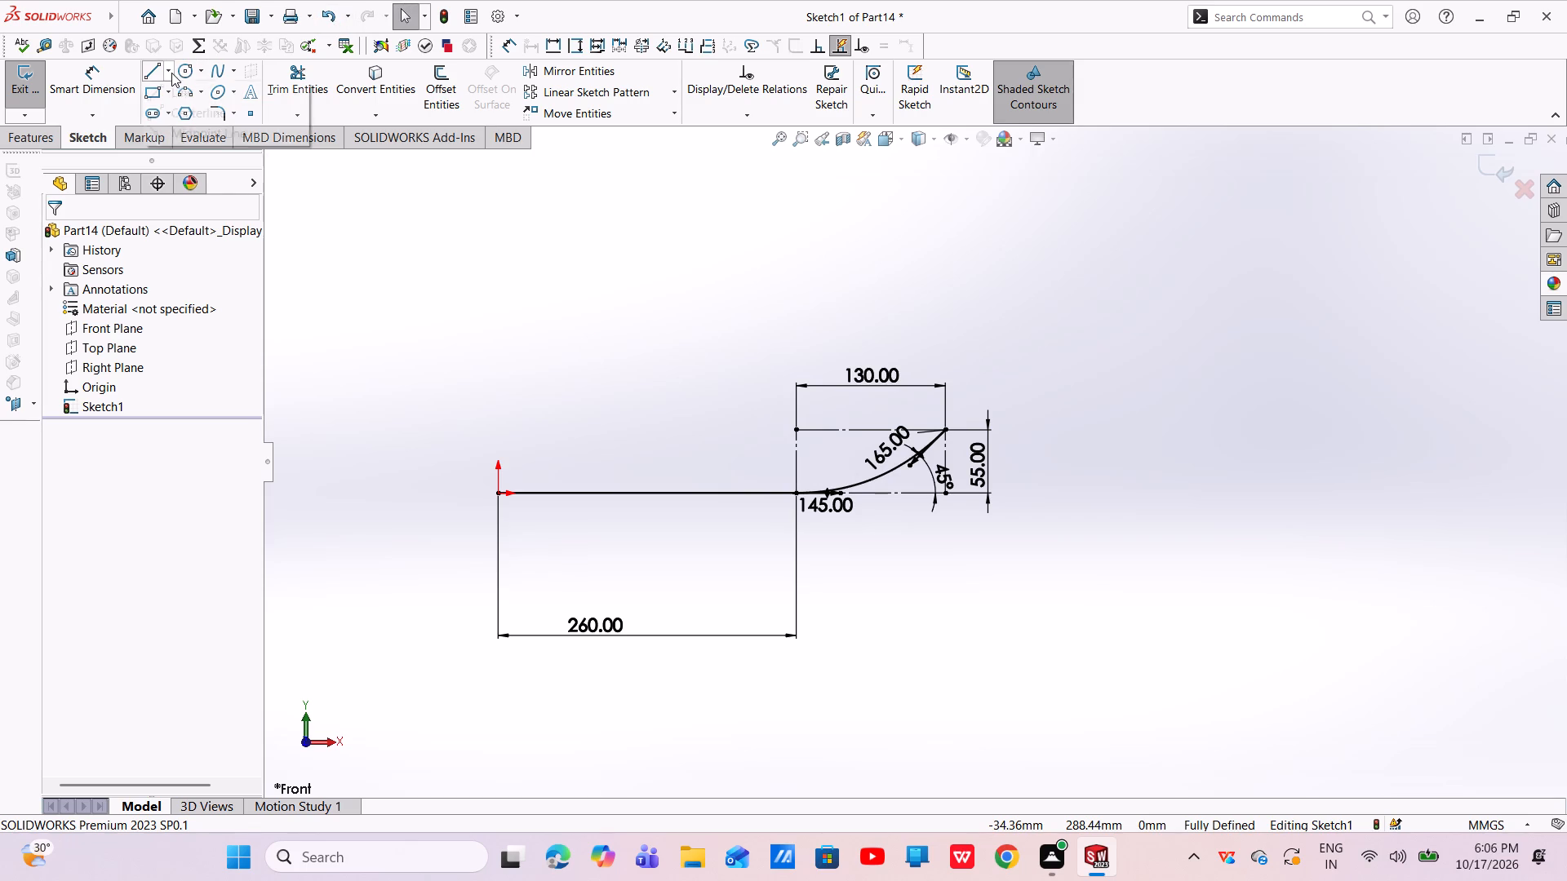
pyautogui.click(181, 104)
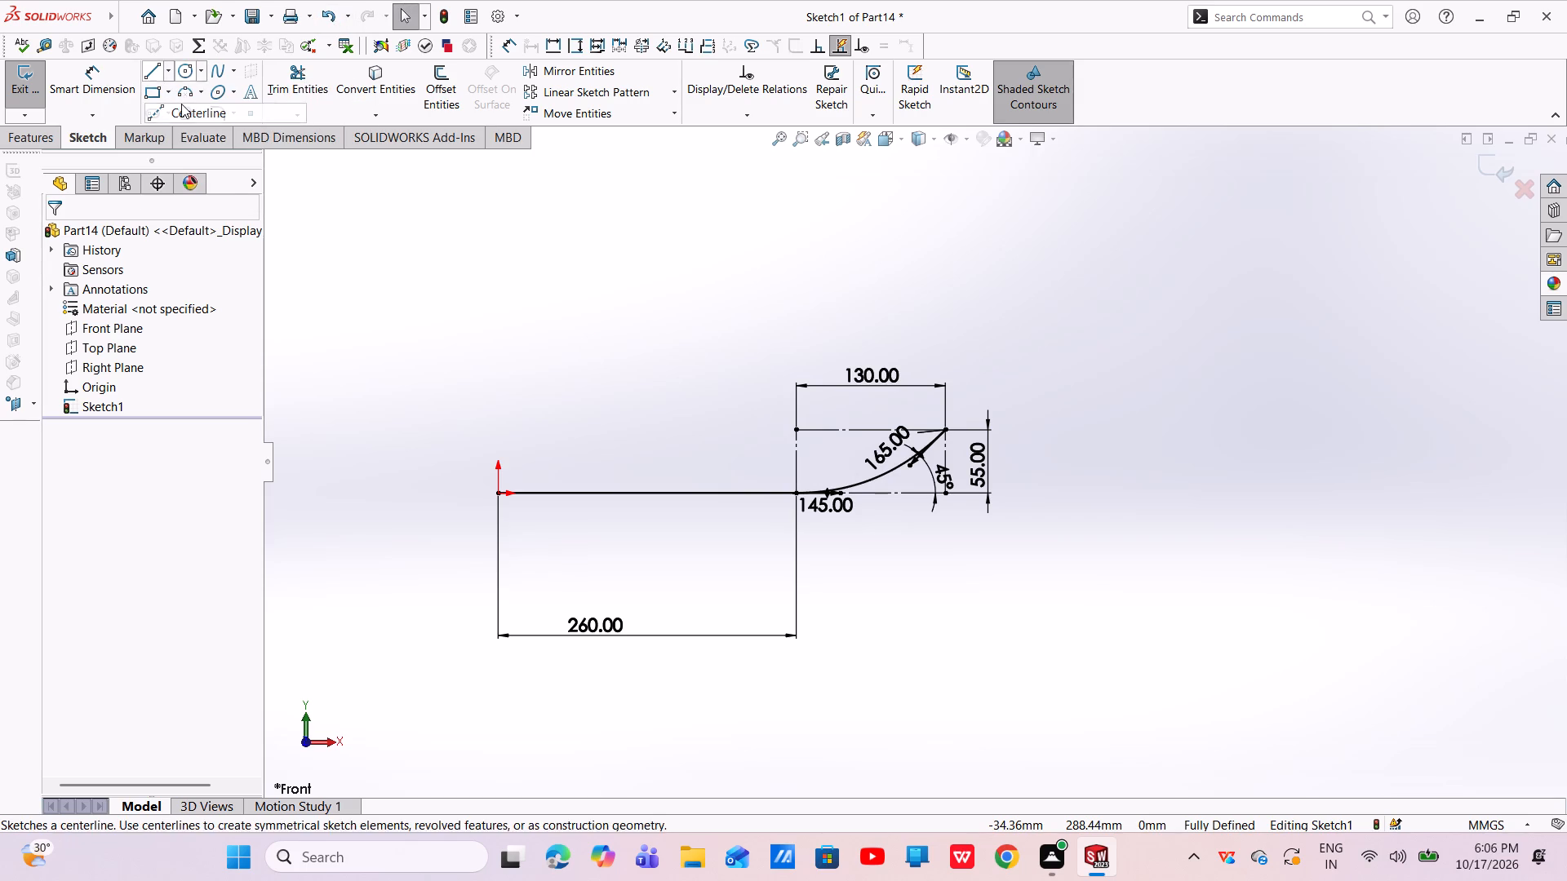
pyautogui.click(499, 492)
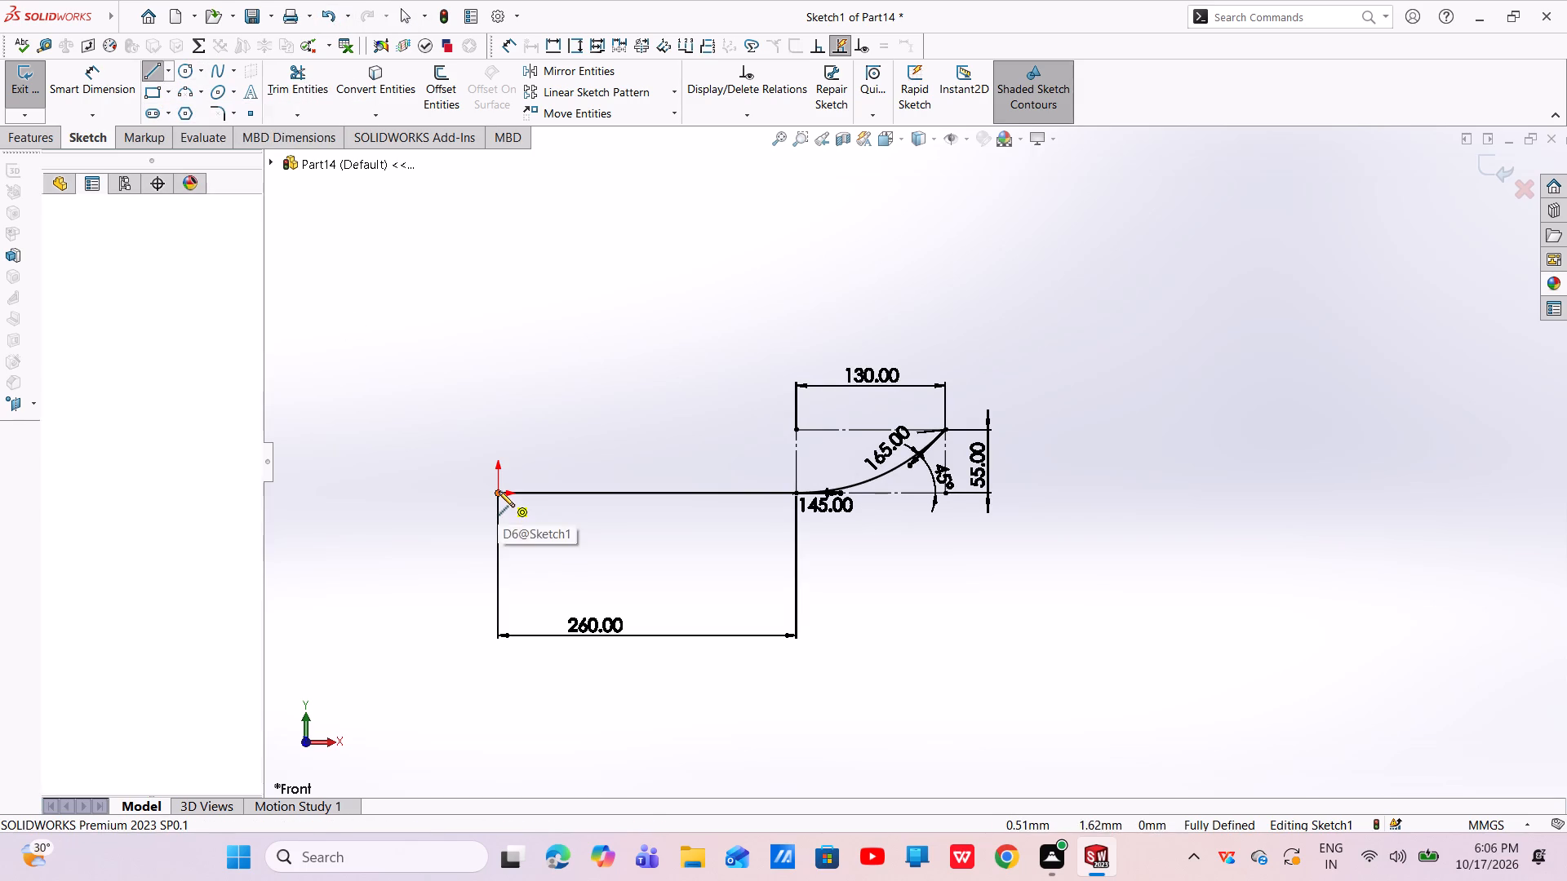
pyautogui.click(499, 216)
pyautogui.rightClick(499, 215)
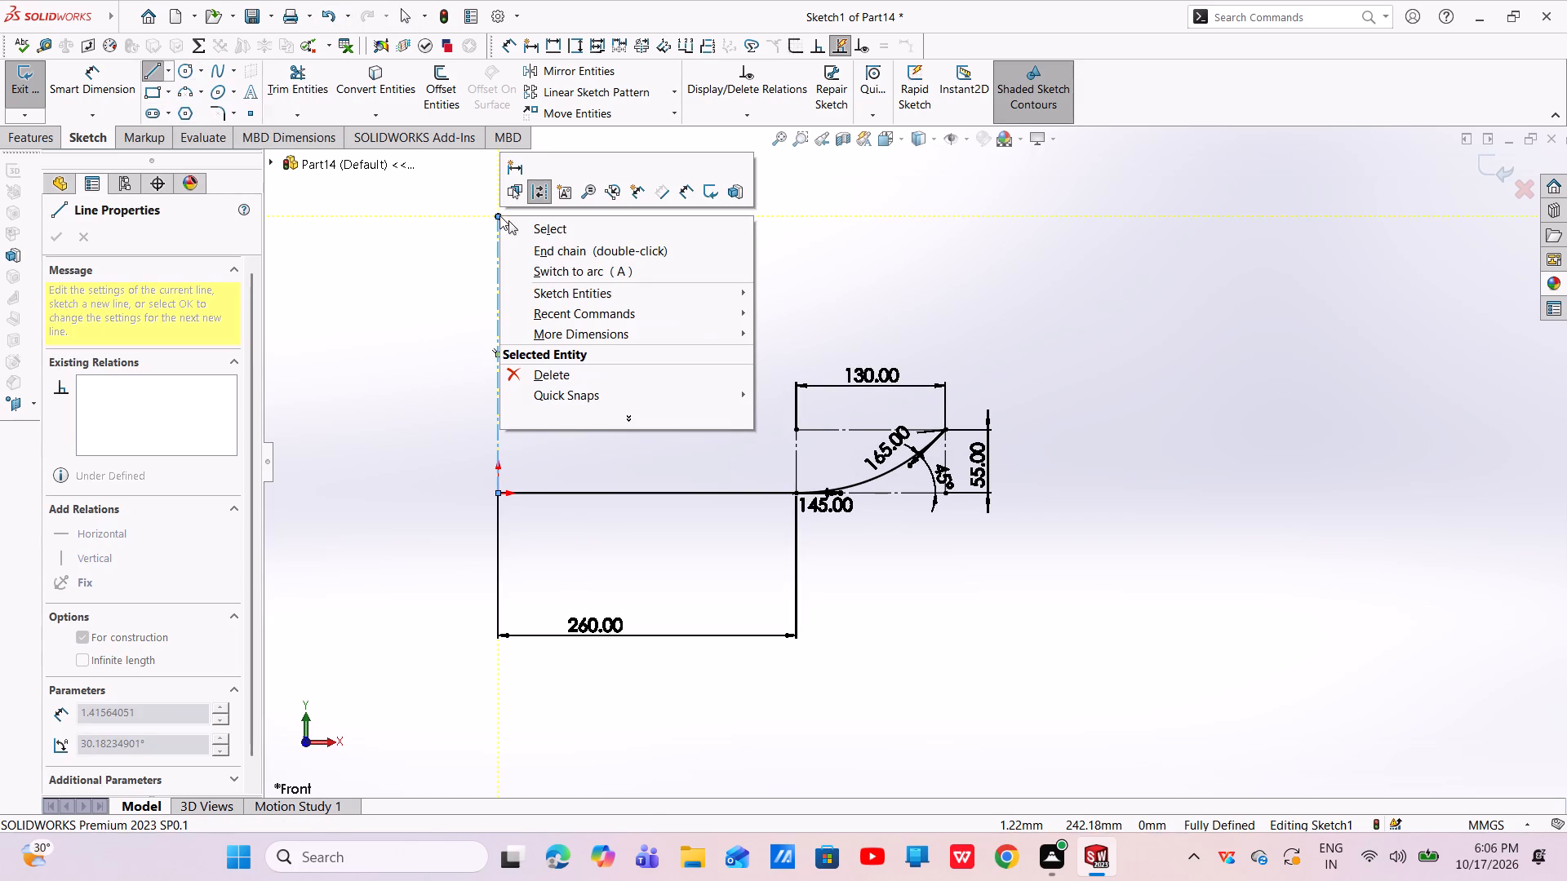
pyautogui.click(579, 232)
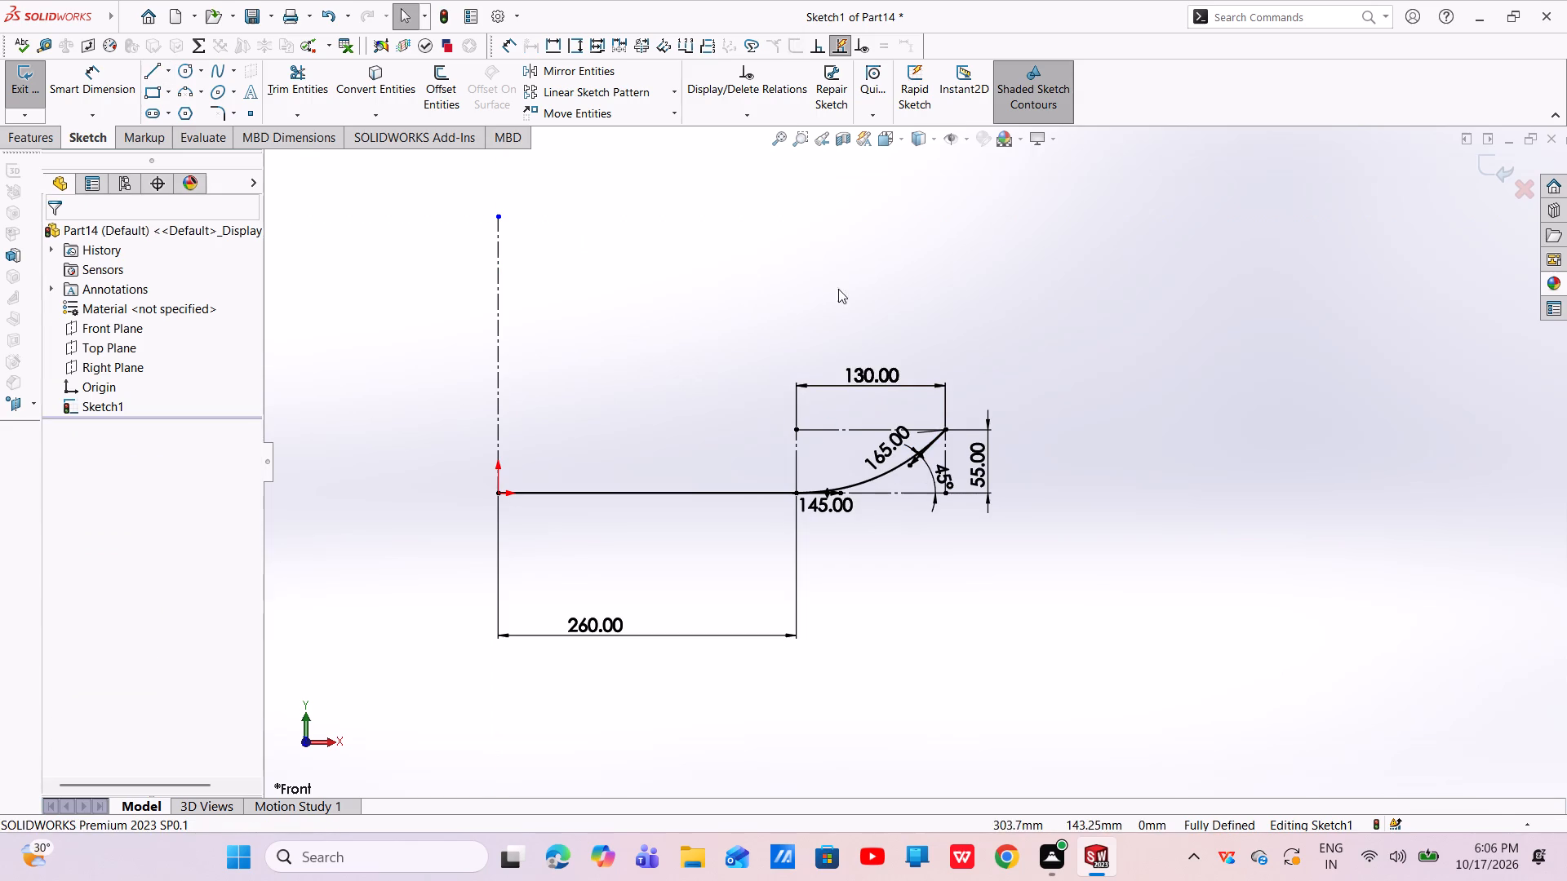
# Mirror the spline and the 260 mm straight line about the vertical centerline, keeping the originals.
pyautogui.click(584, 69)
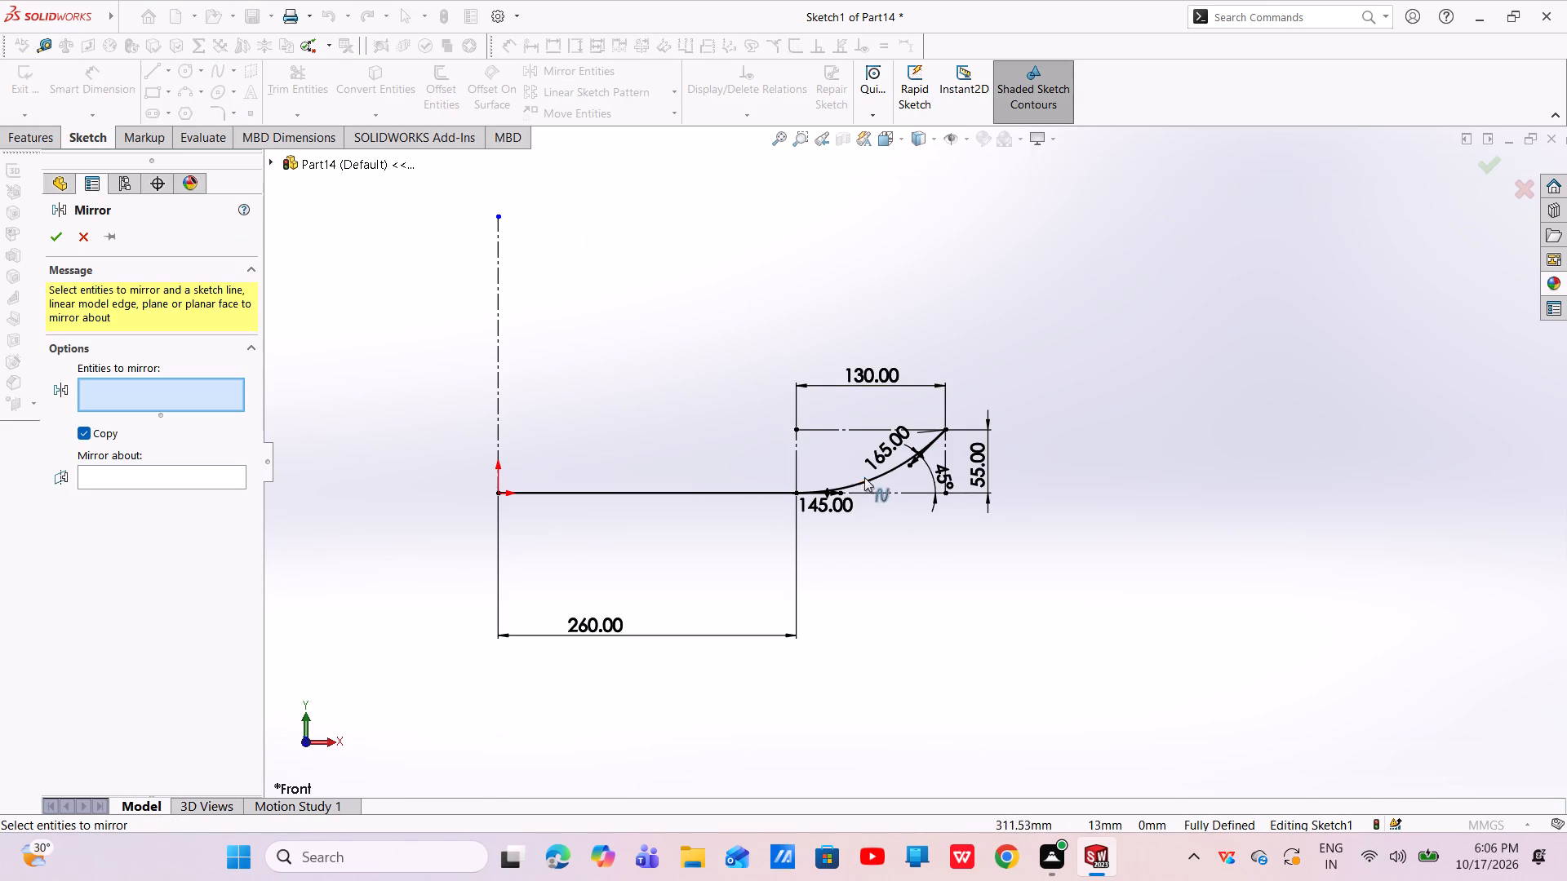
pyautogui.click(896, 467)
pyautogui.click(719, 493)
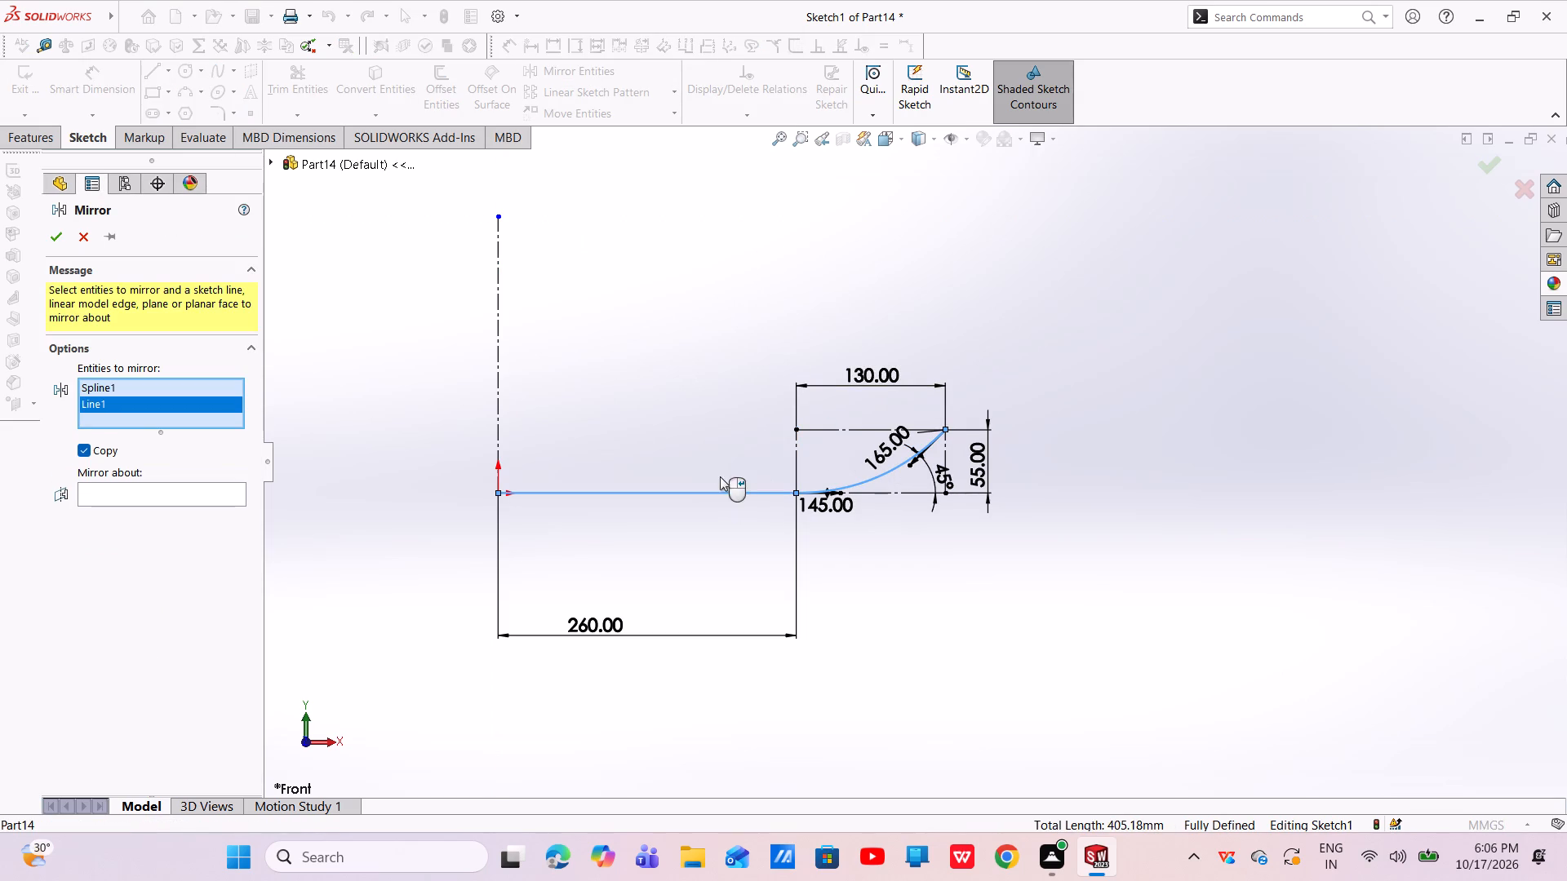
pyautogui.click(200, 498)
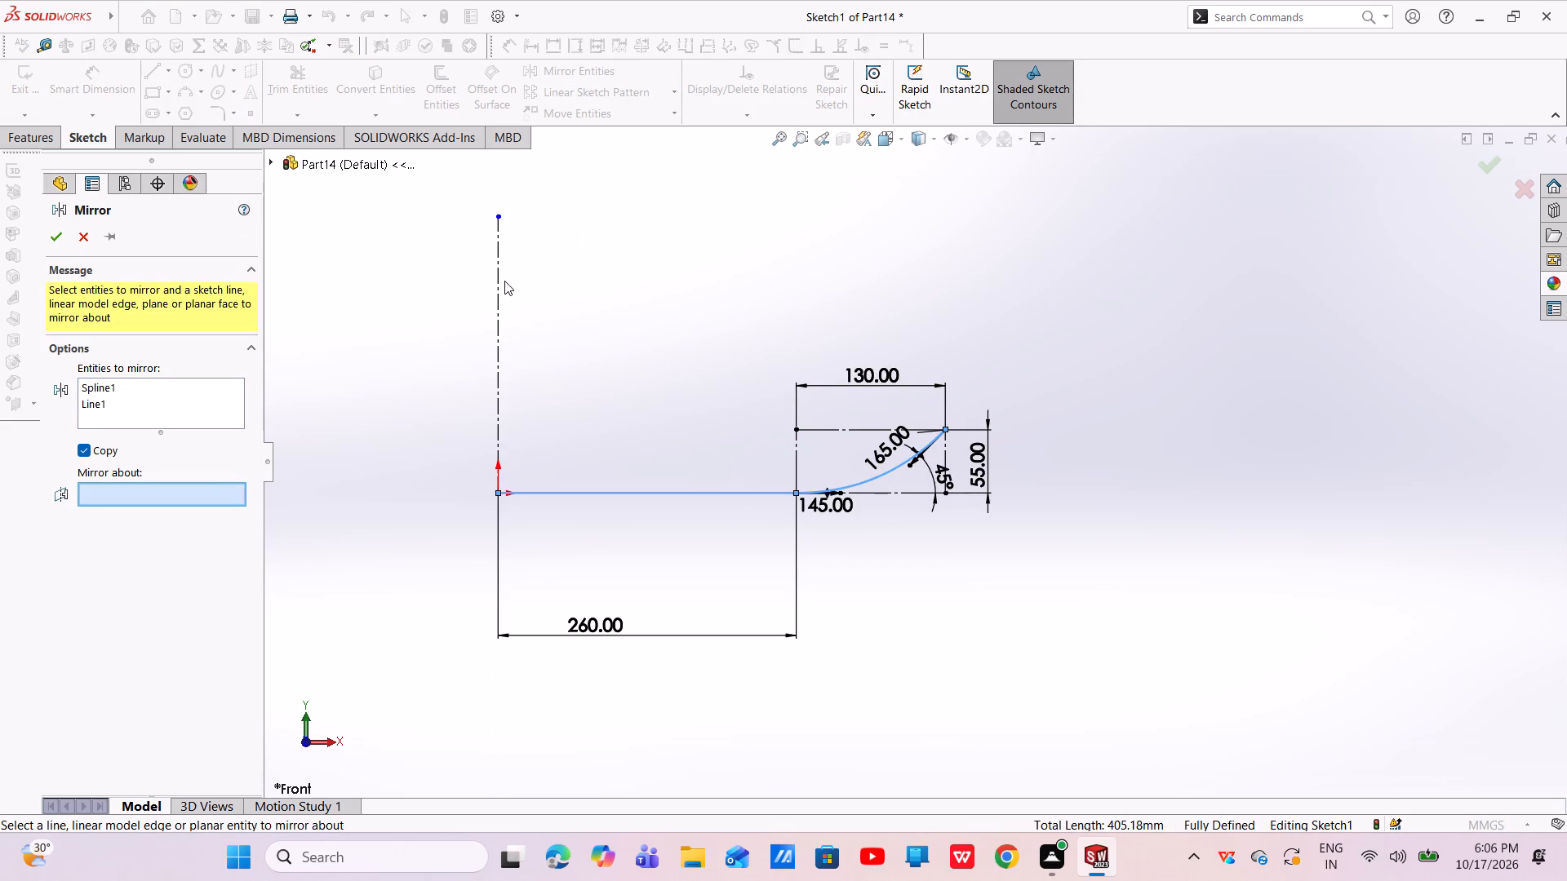
pyautogui.click(499, 267)
pyautogui.scroll(5, 482, 351)
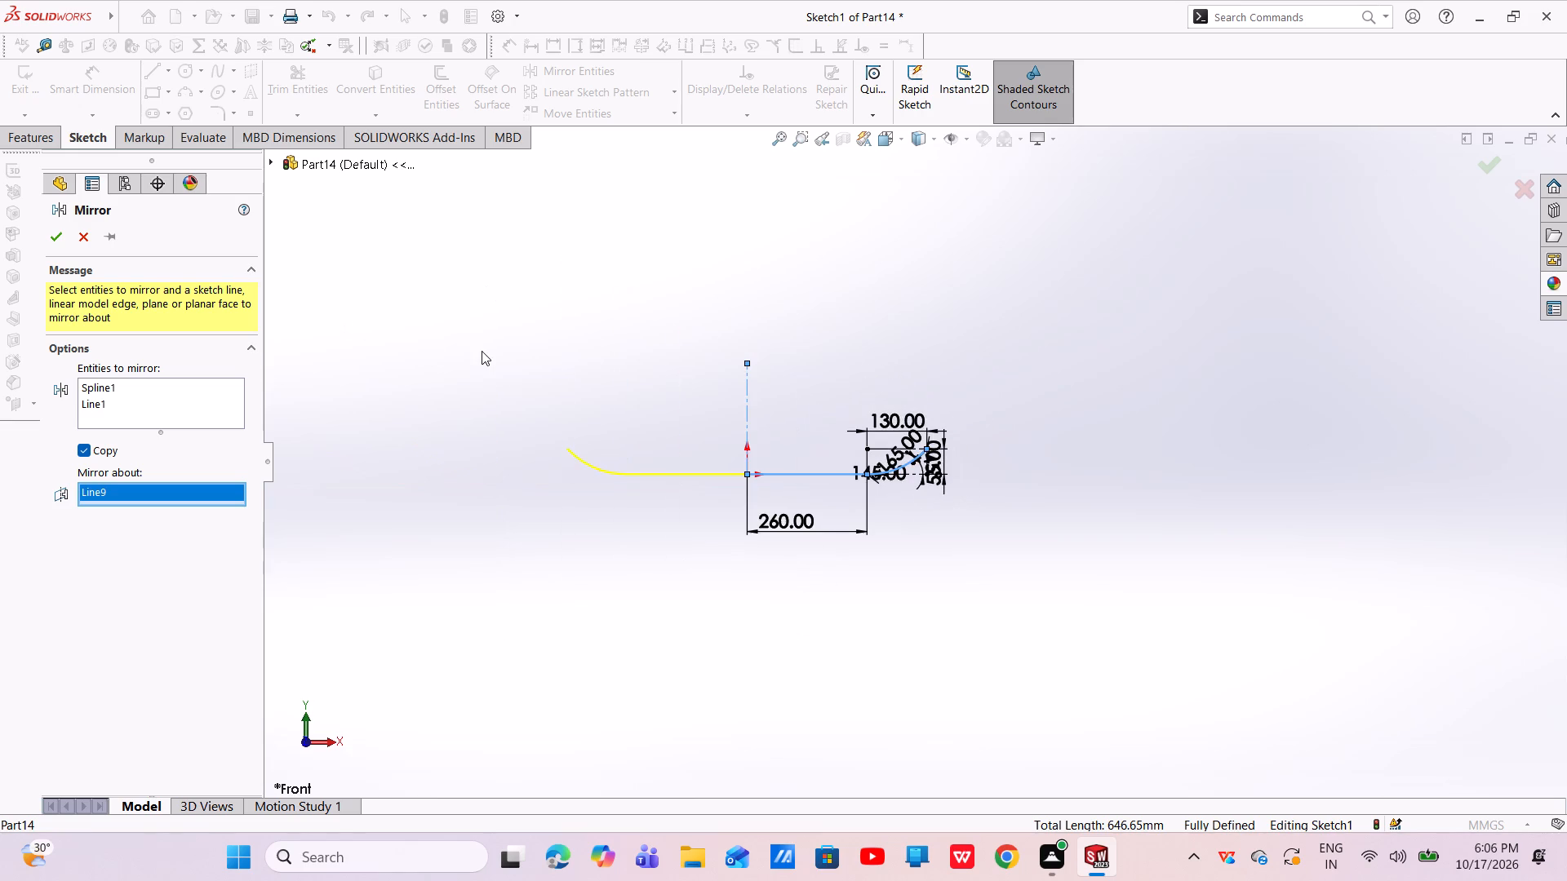
pyautogui.click(60, 237)
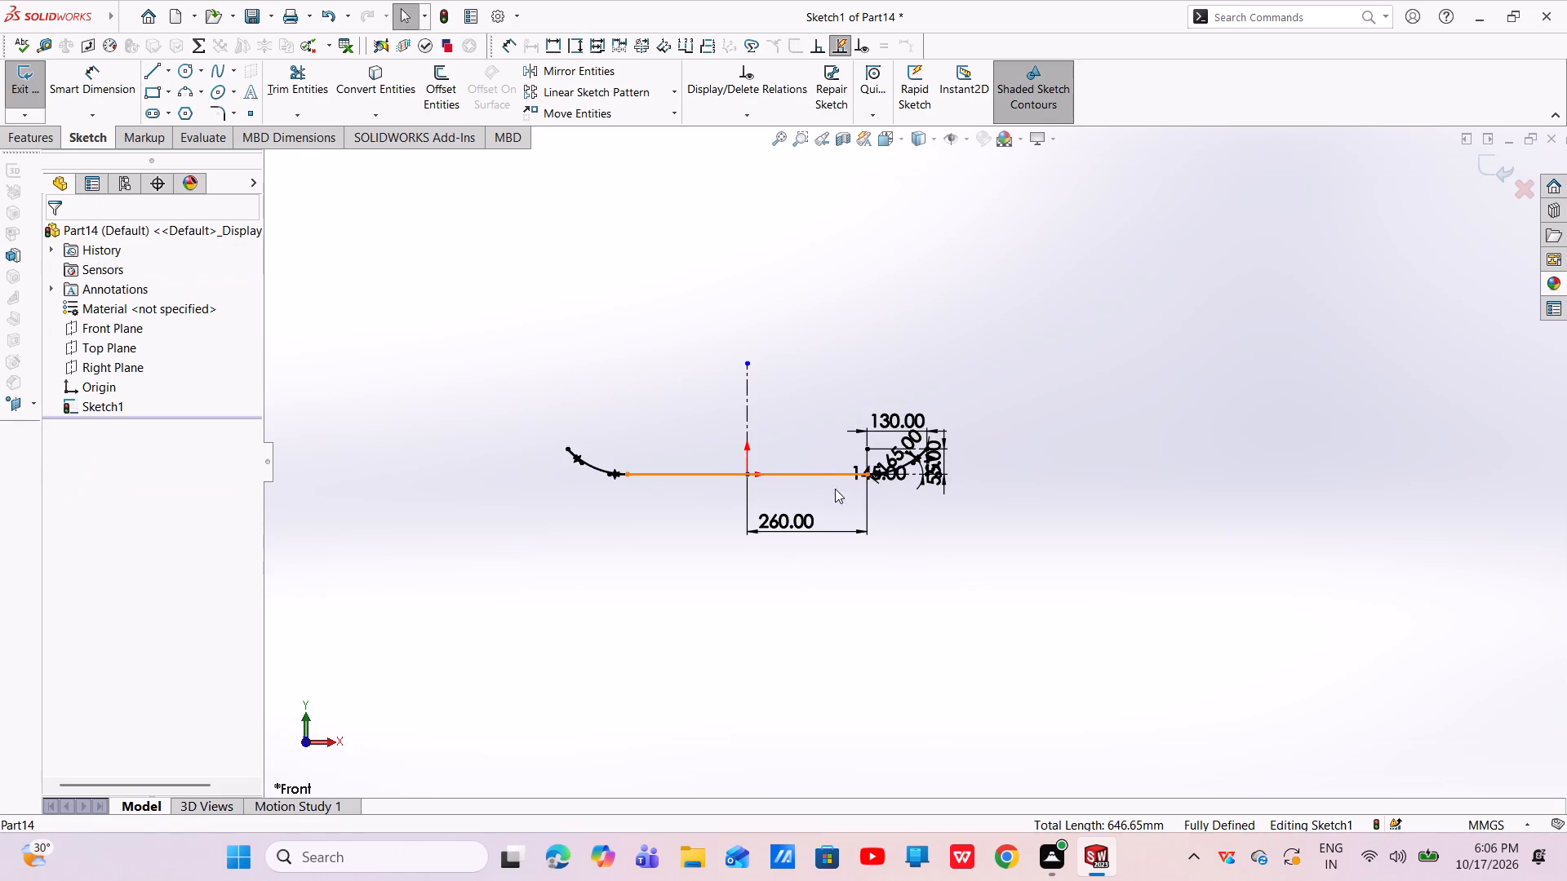
# Search the commands for "surf" and open the Surfaces tool set.
pyautogui.scroll(-3, 901, 481)
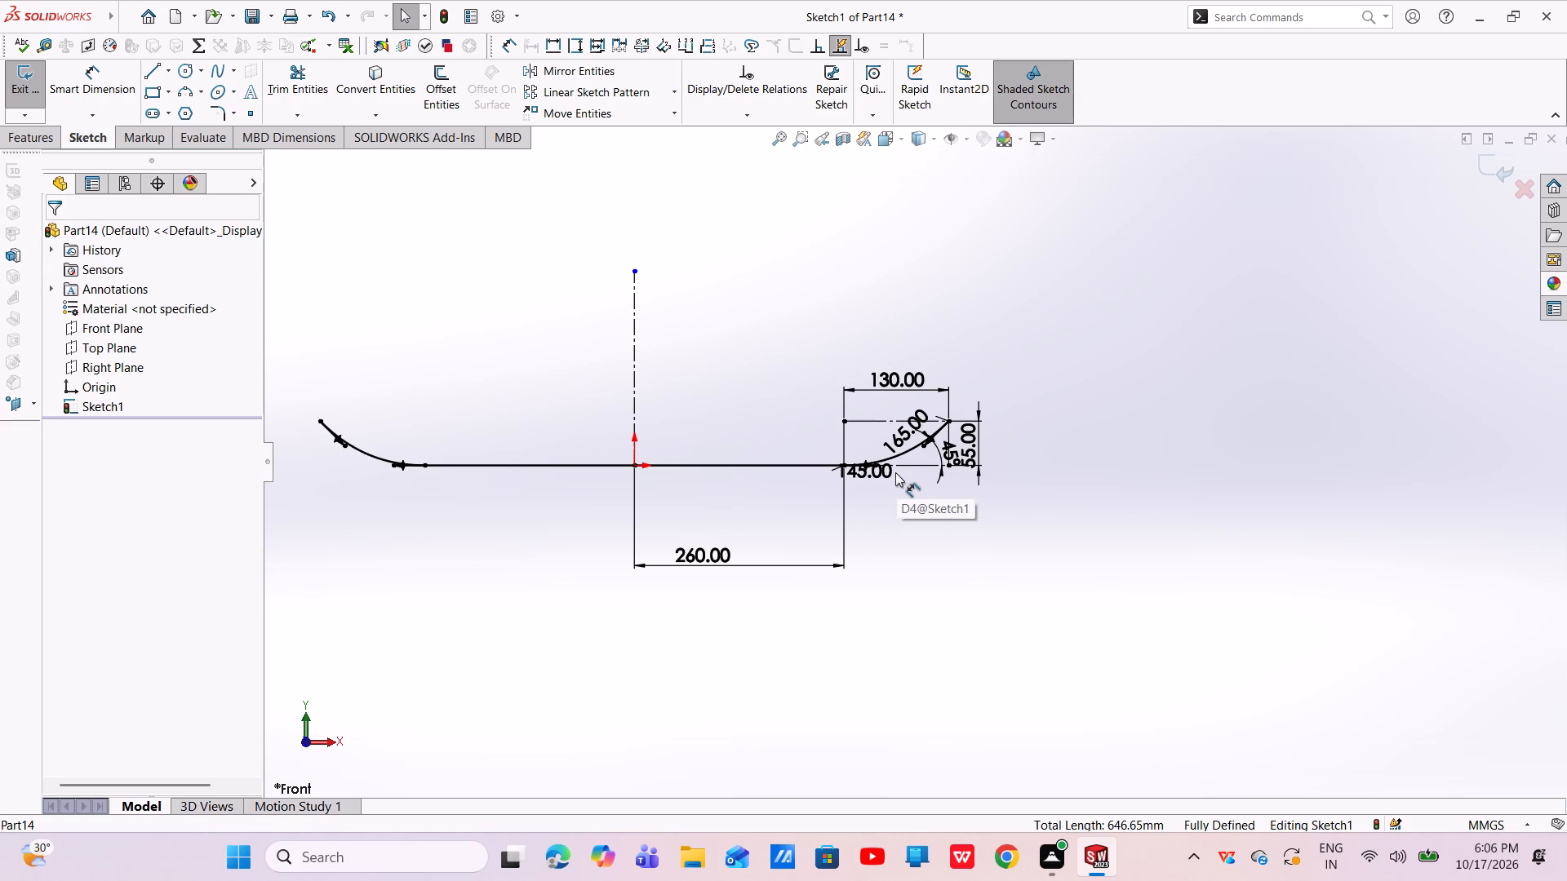
pyautogui.click(1240, 86)
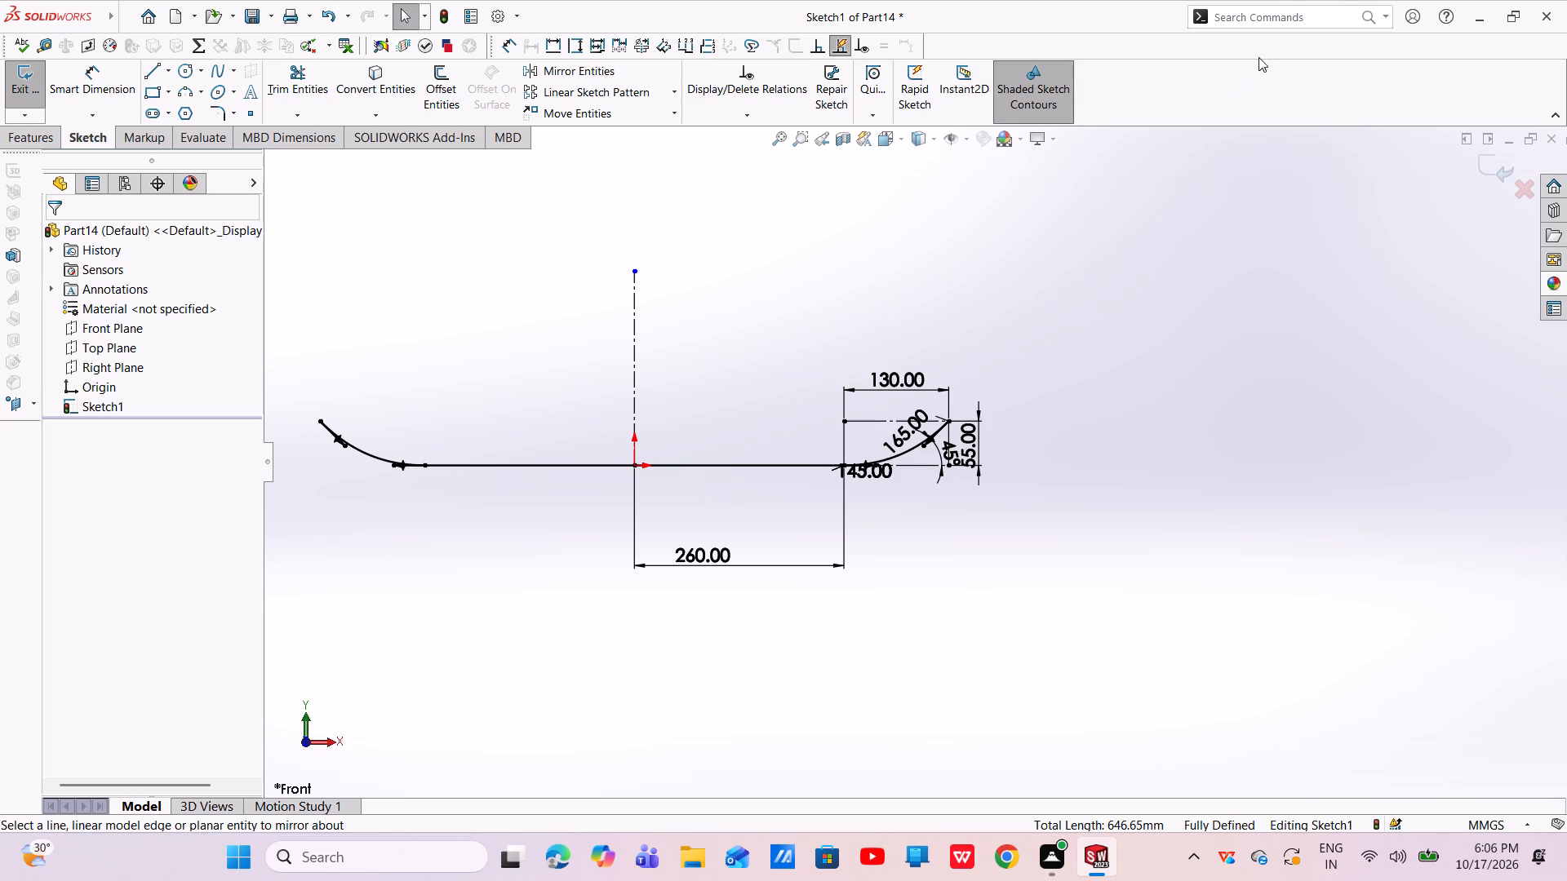
pyautogui.click(1260, 18)
pyautogui.write('surf')
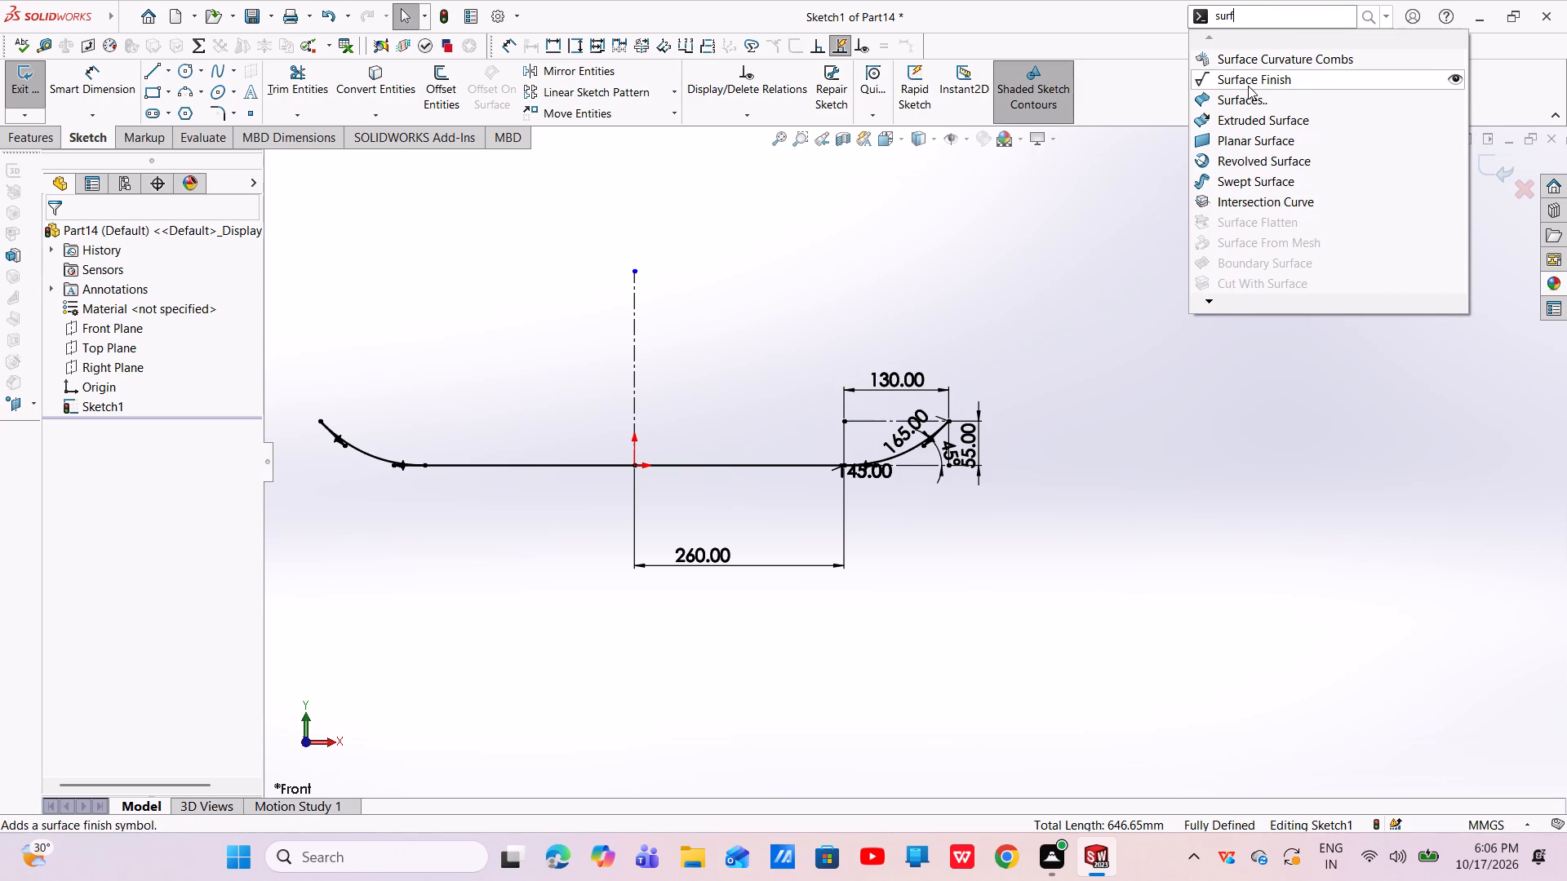
pyautogui.click(1250, 97)
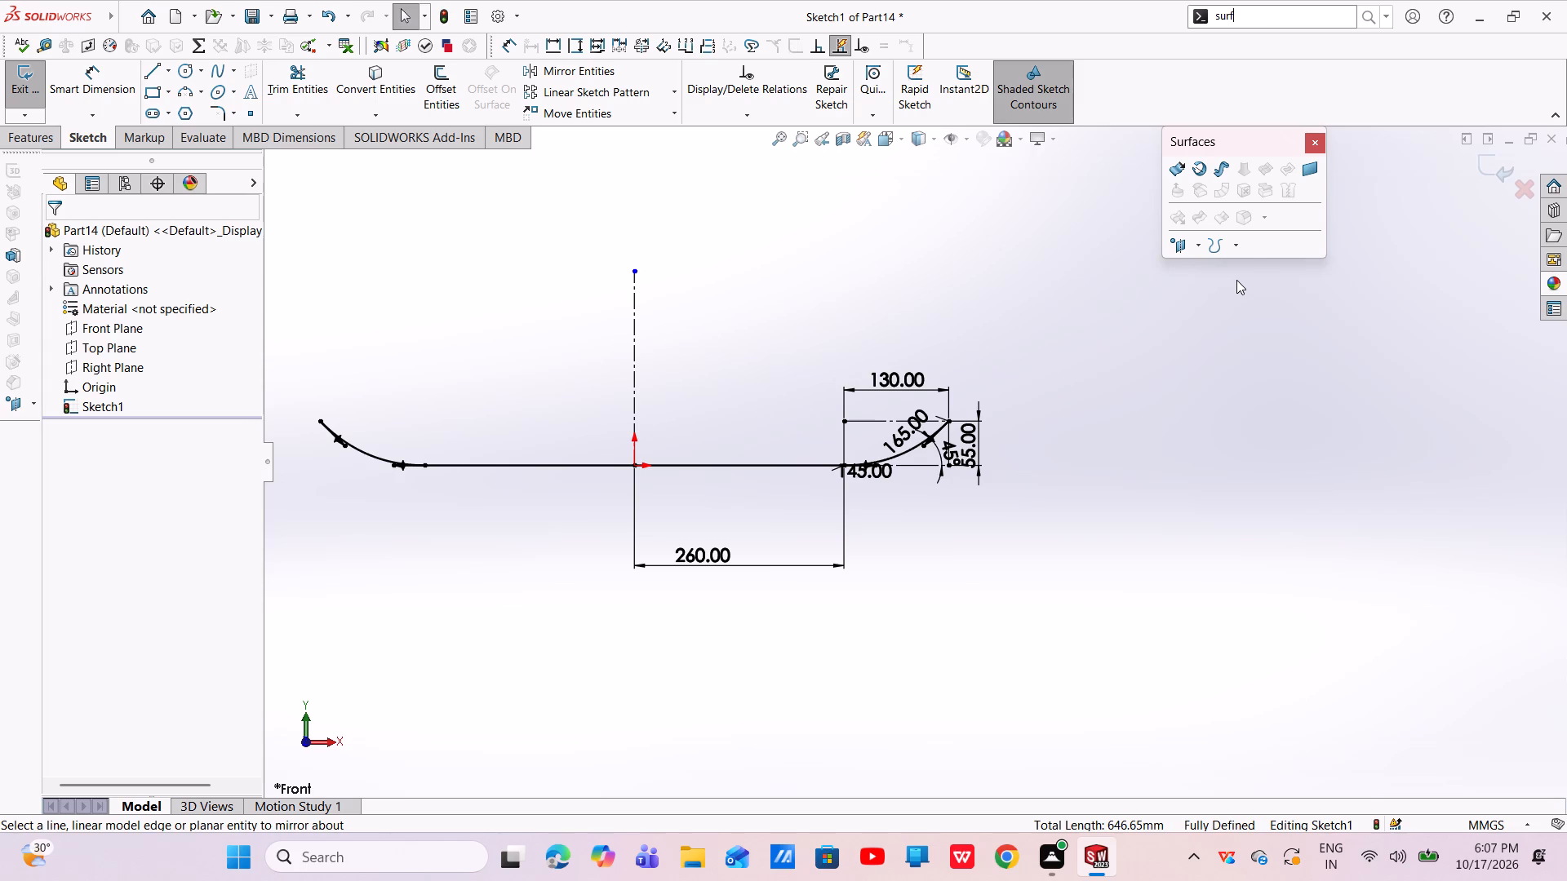
# Create an extruded surface from the mirrored profile using Mid Plane with a depth of 205 mm.
pyautogui.click(1174, 159)
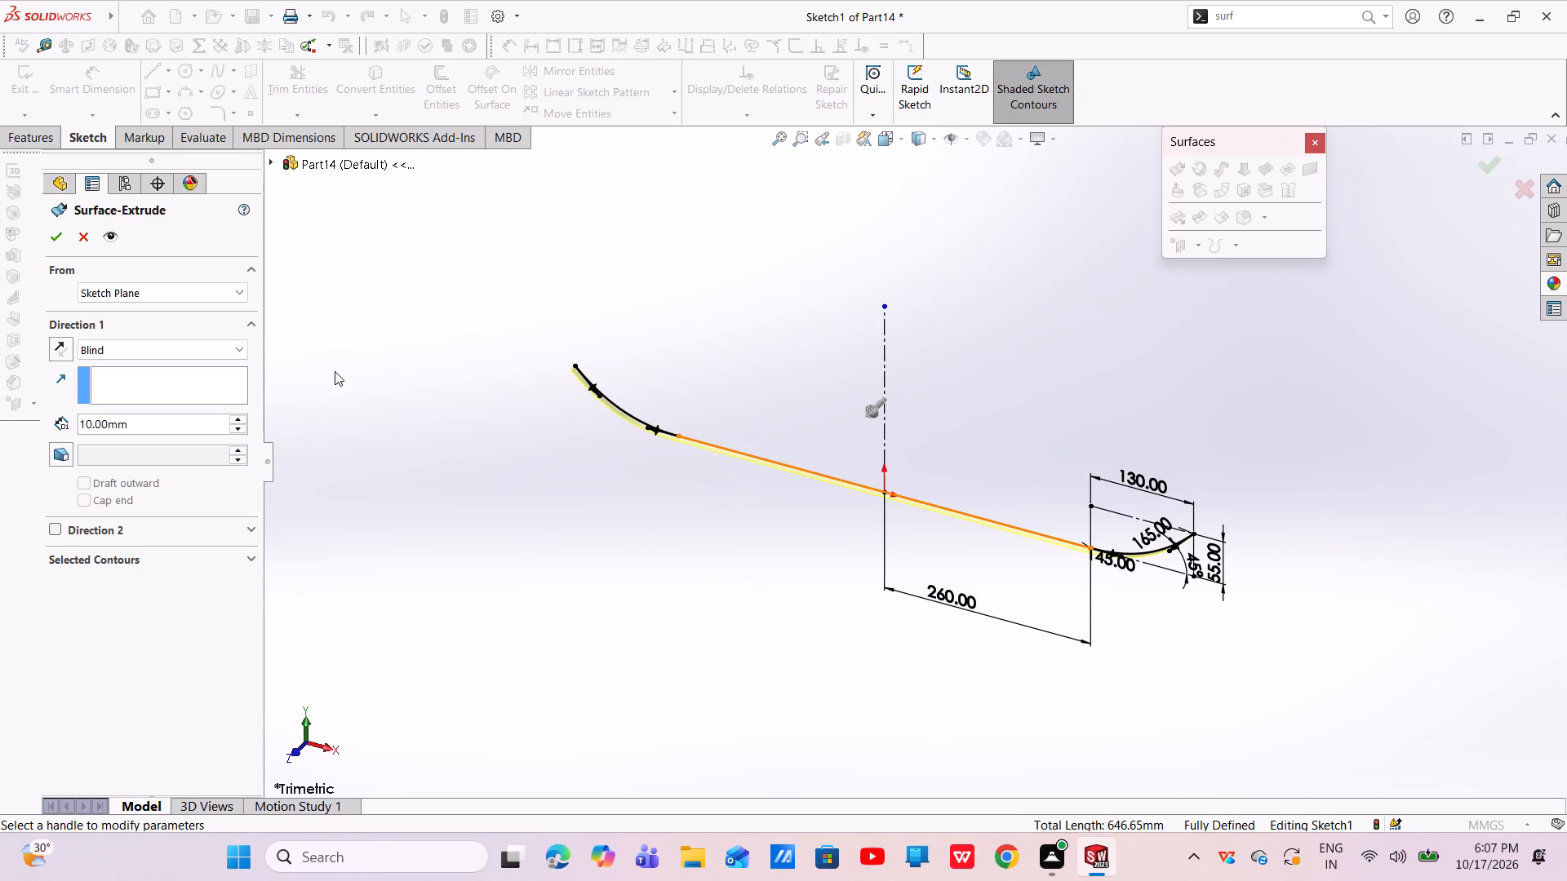
pyautogui.click(235, 344)
pyautogui.click(118, 432)
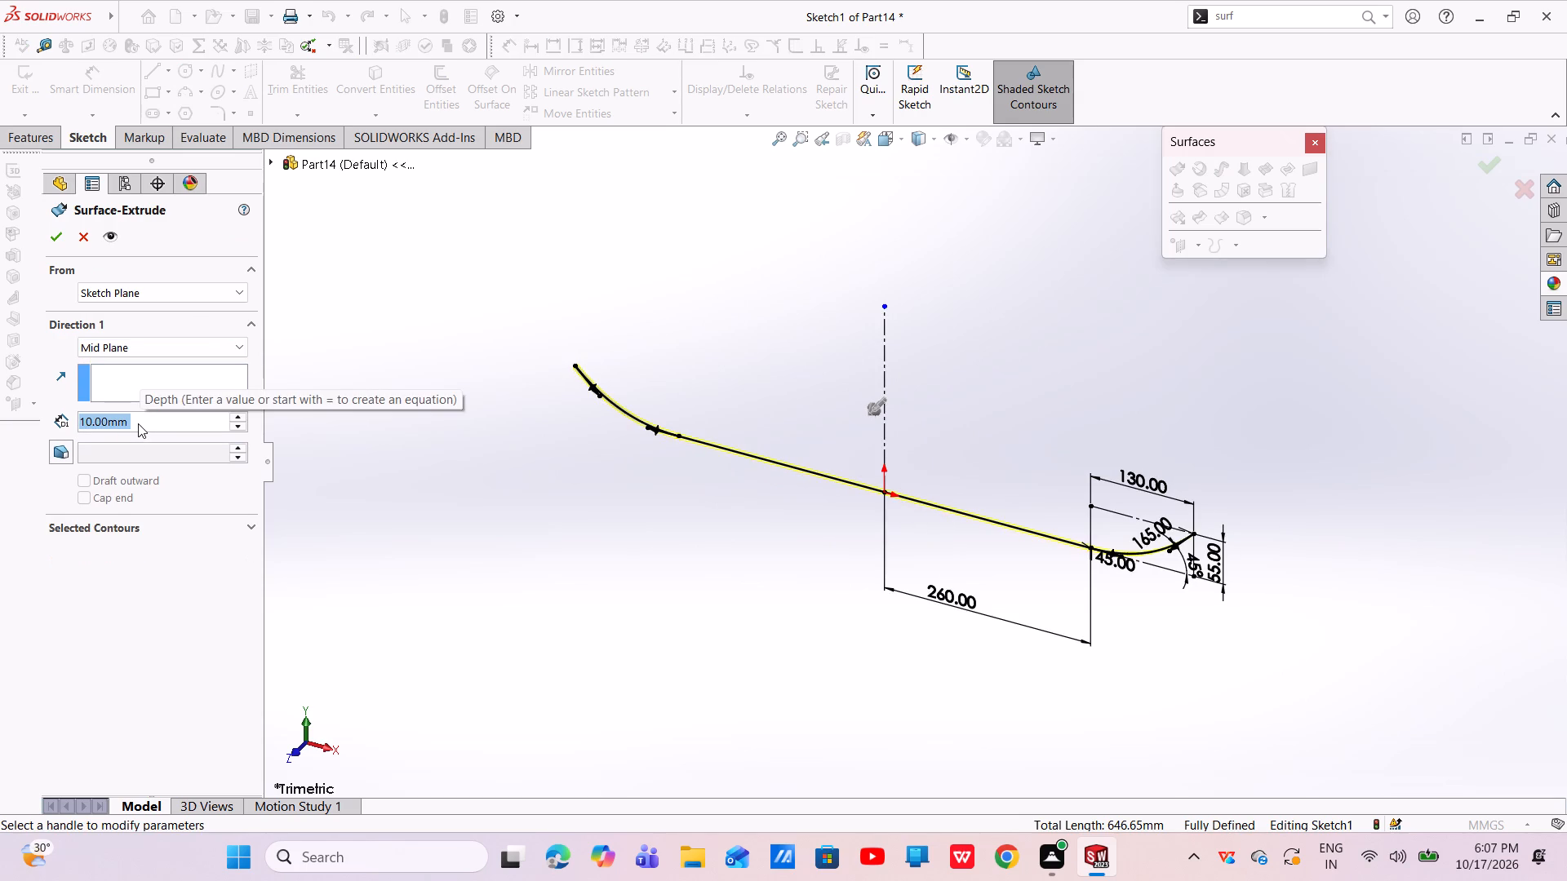
pyautogui.press('BackSpace')
pyautogui.write('260')
pyautogui.press('Return')
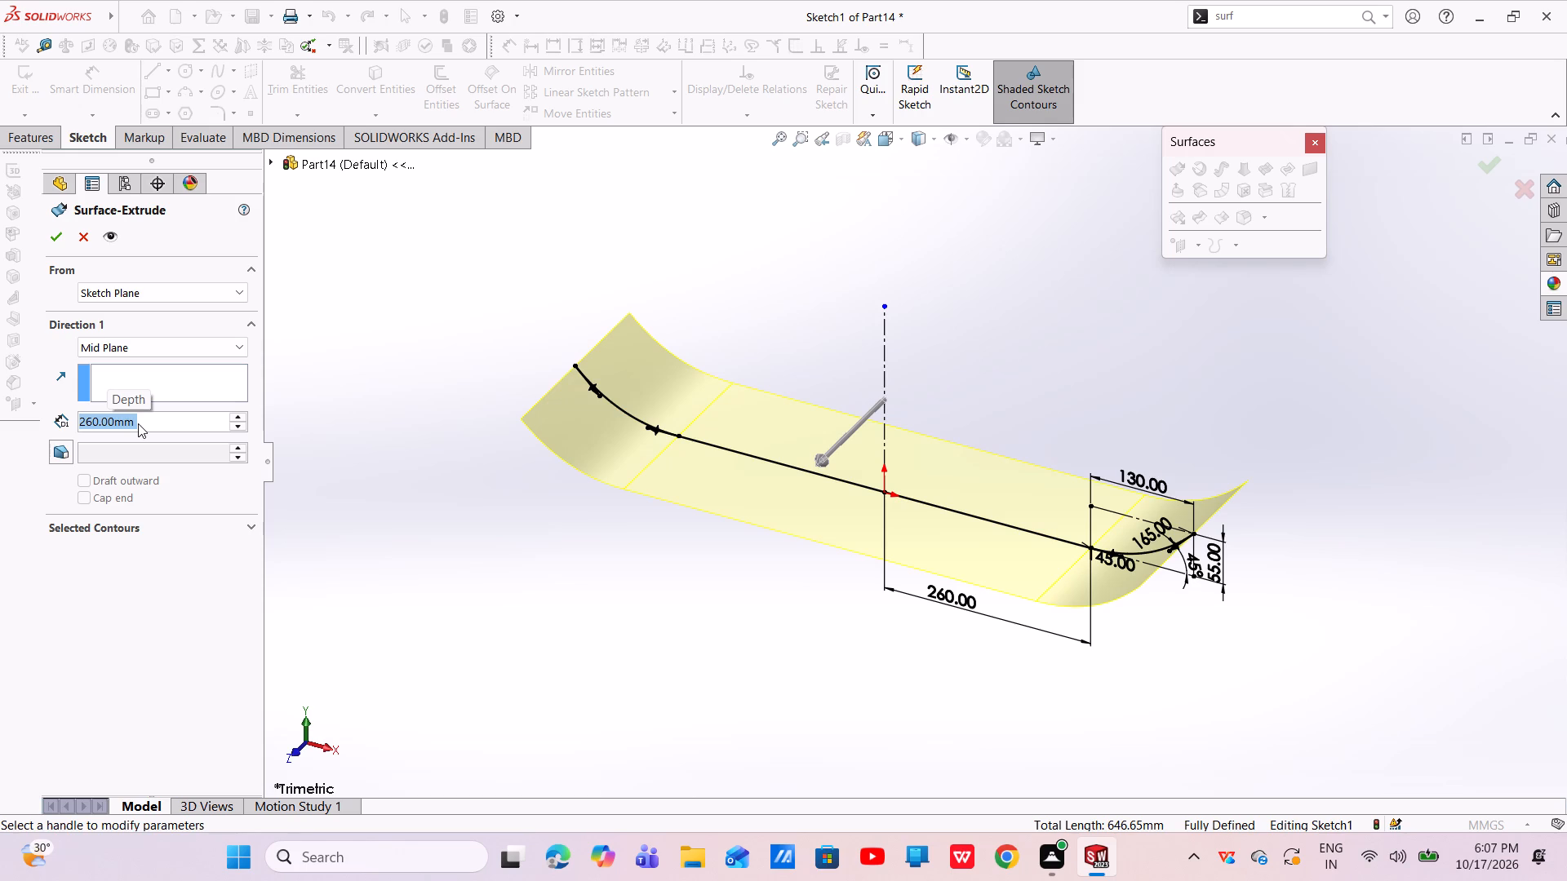
pyautogui.press('BackSpace')
pyautogui.write('205')
pyautogui.press('Return')
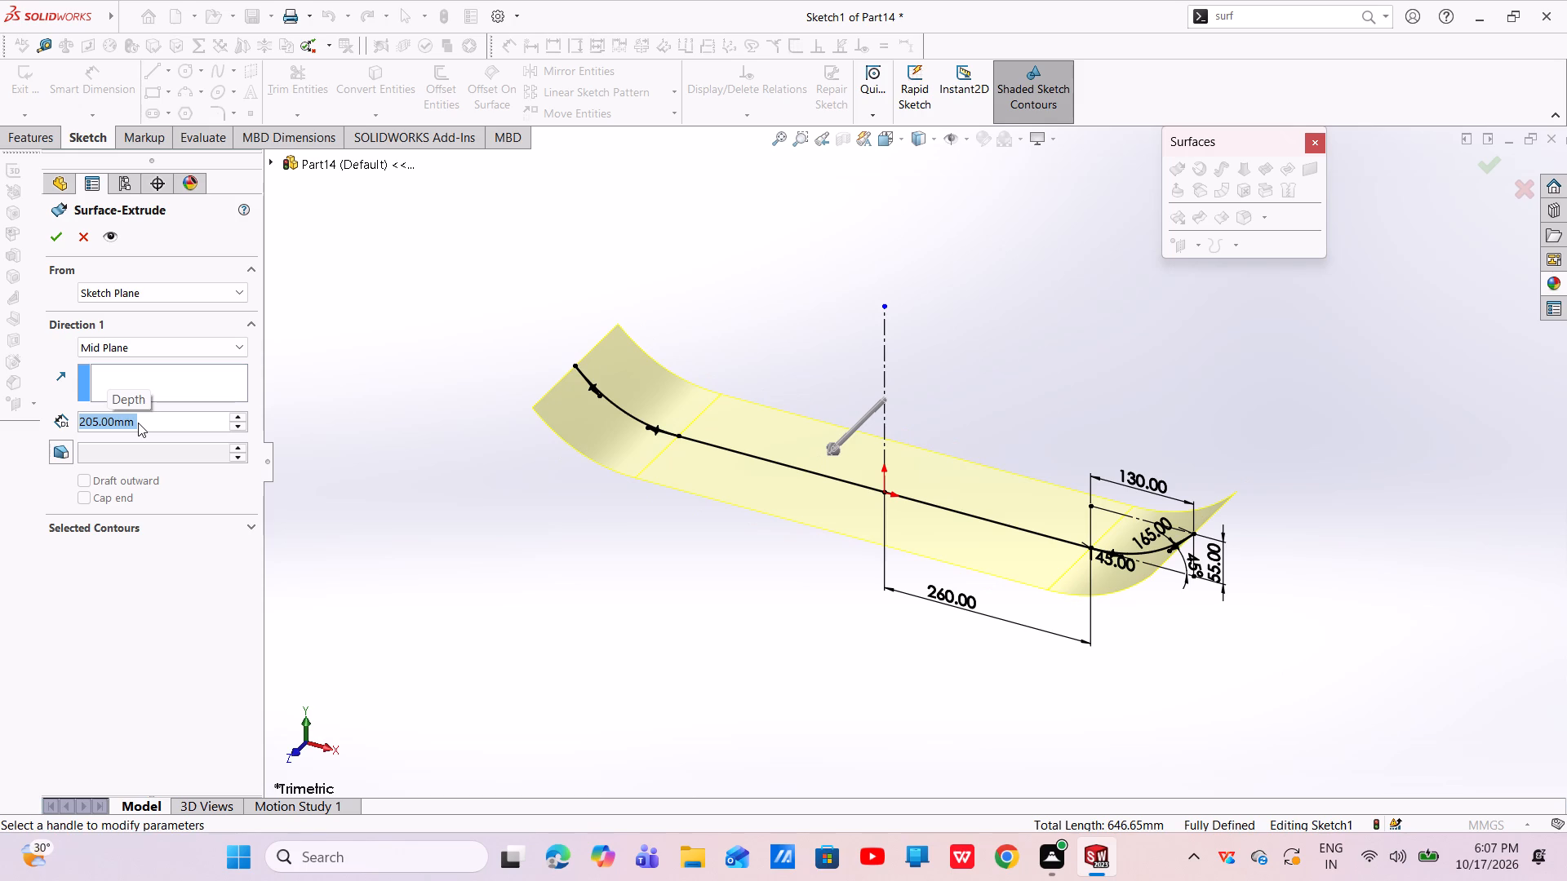
pyautogui.click(62, 236)
# On the Top Plane, sketch a straight slot about 177 mm wide, with its arc centers on the flat section's two end edges.
pyautogui.moveTo(819, 520); pyautogui.dragTo(836, 531, button='middle')
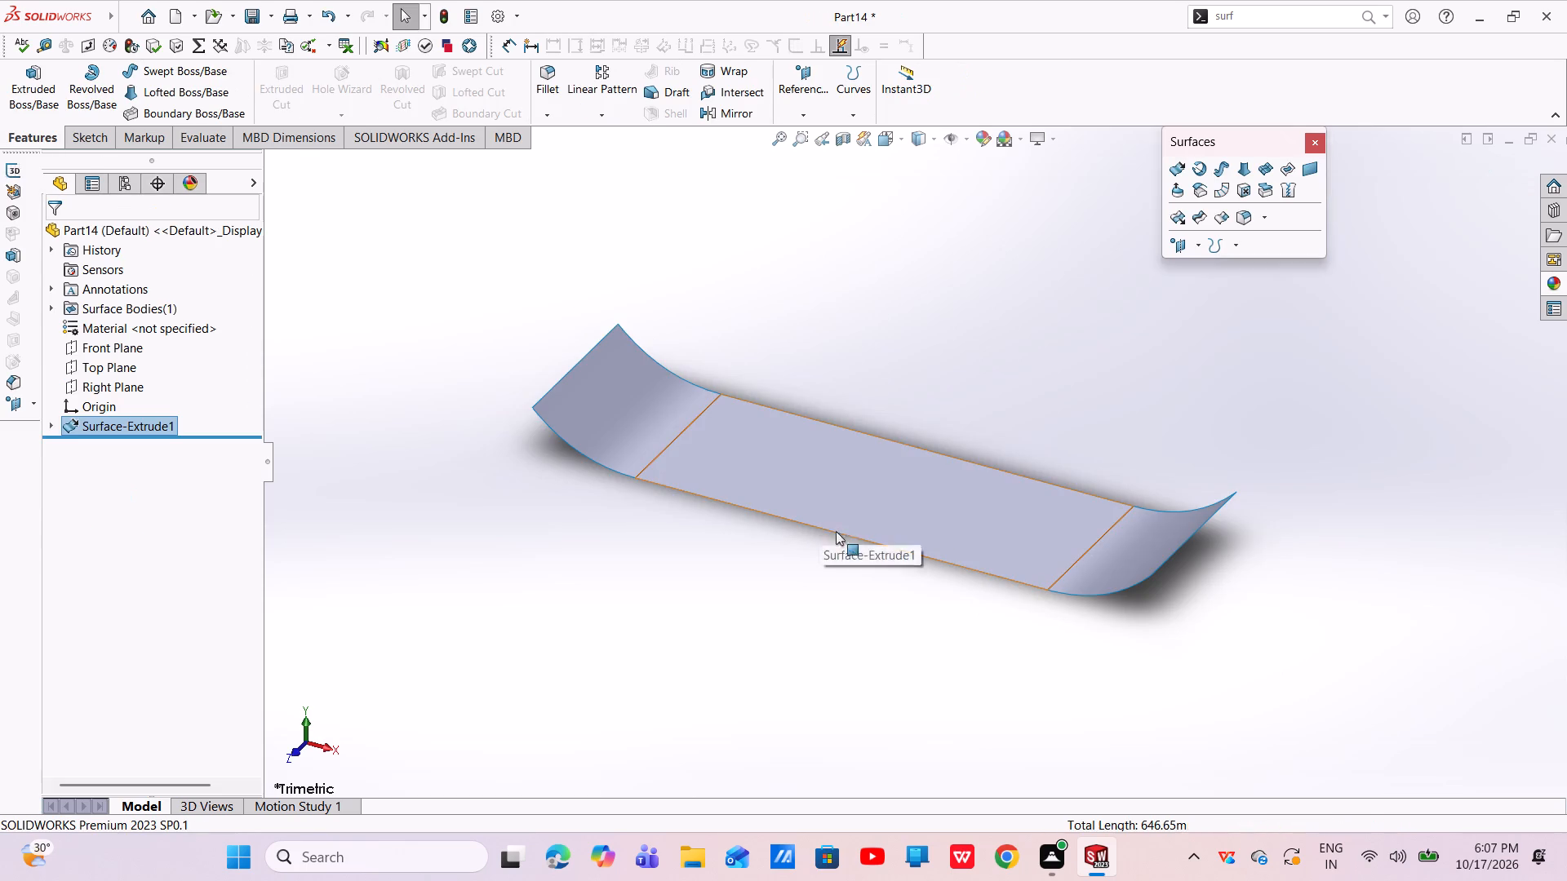
pyautogui.moveTo(836, 531); pyautogui.dragTo(890, 567, button='middle')
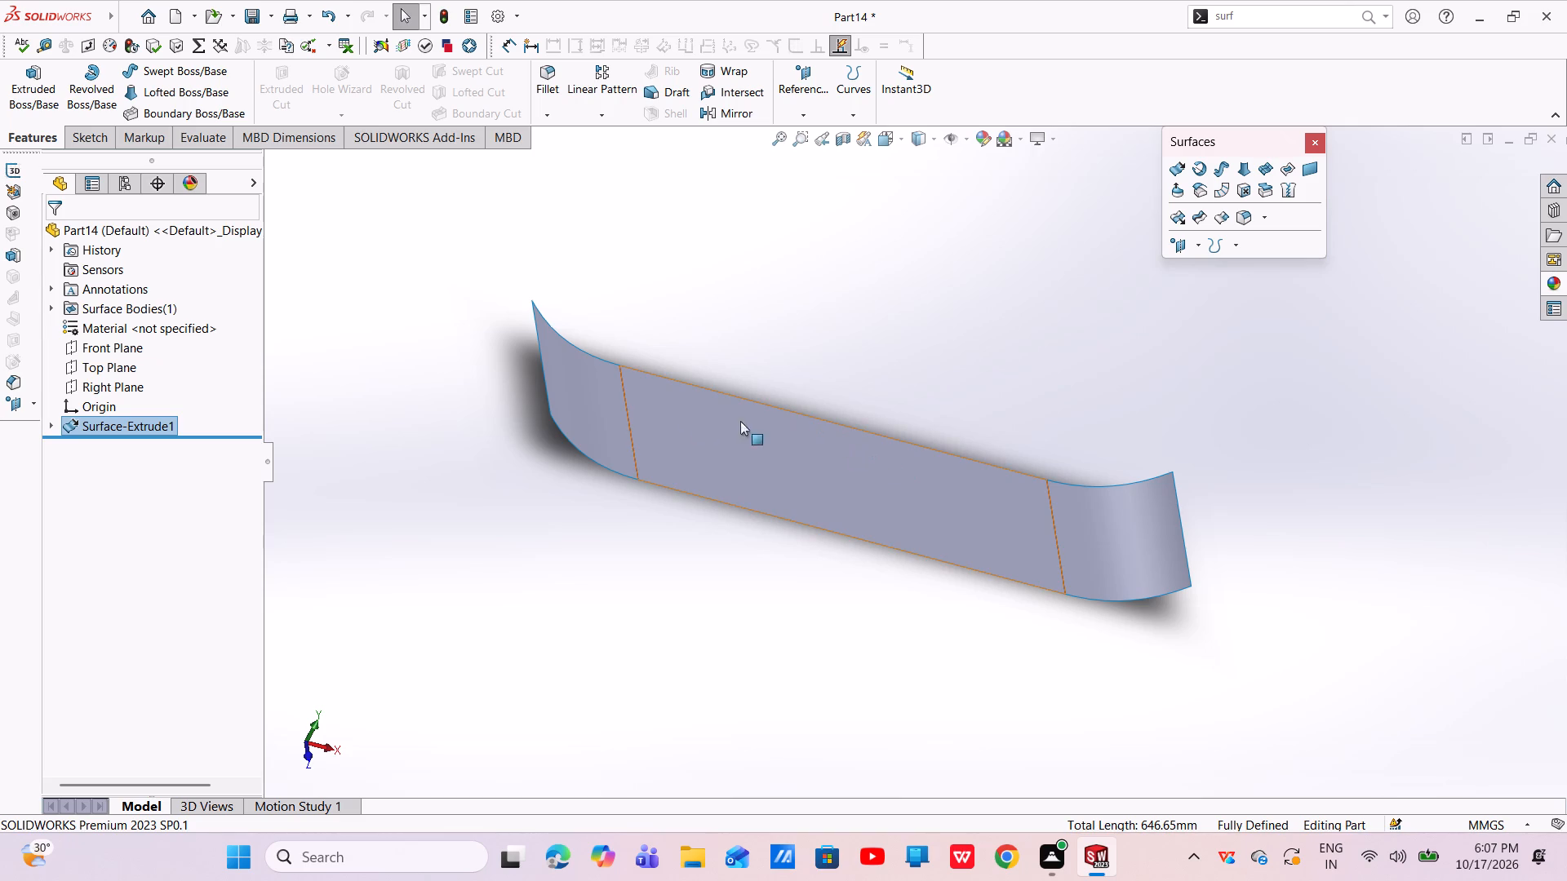
pyautogui.click(120, 361)
pyautogui.click(125, 344)
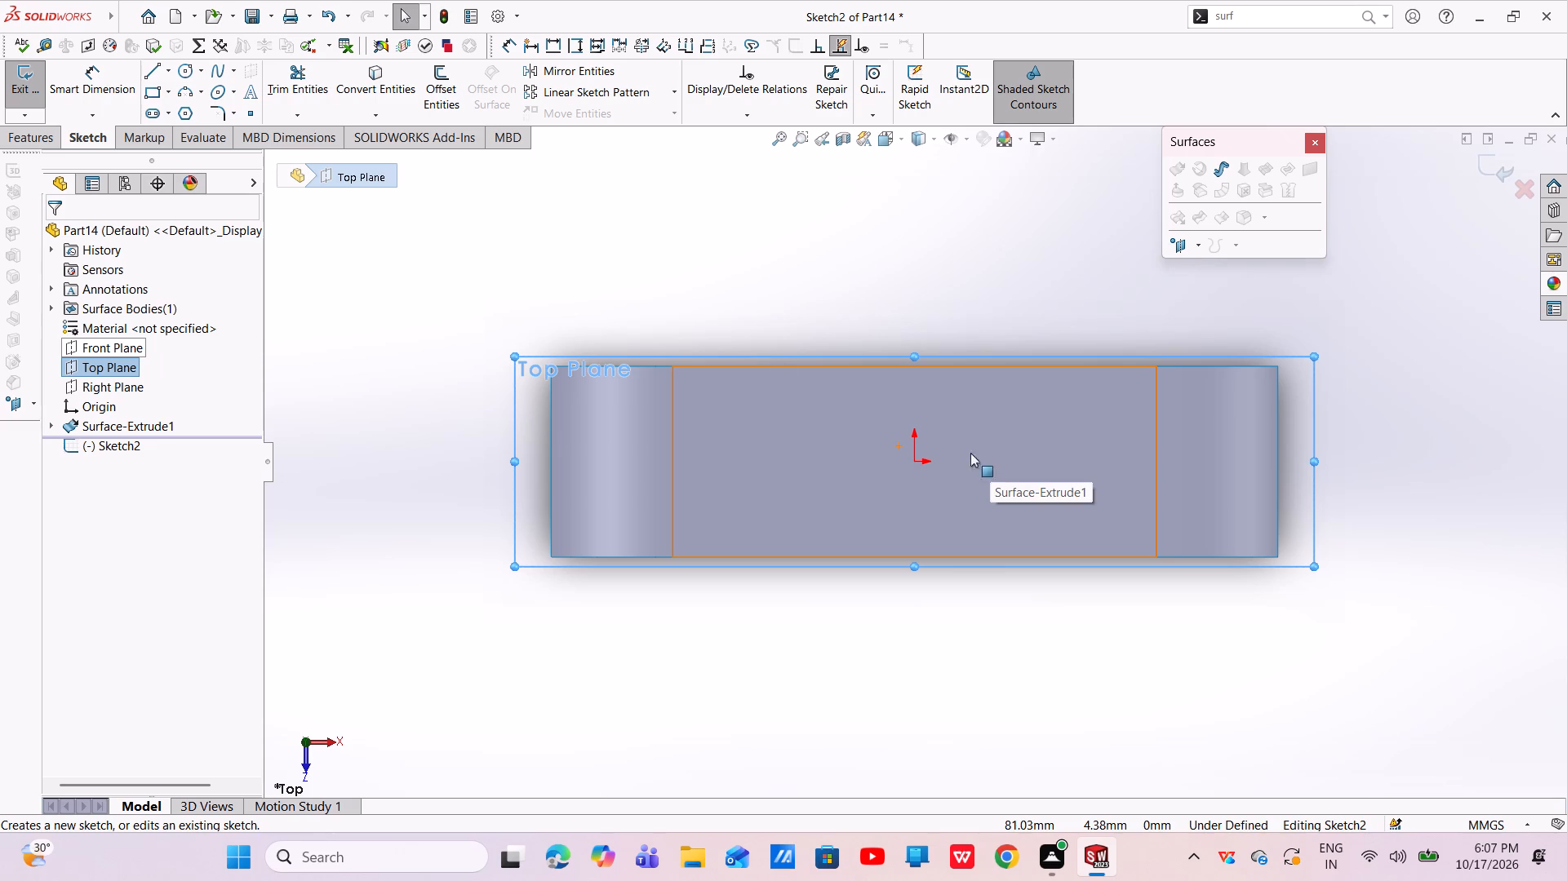
pyautogui.click(162, 112)
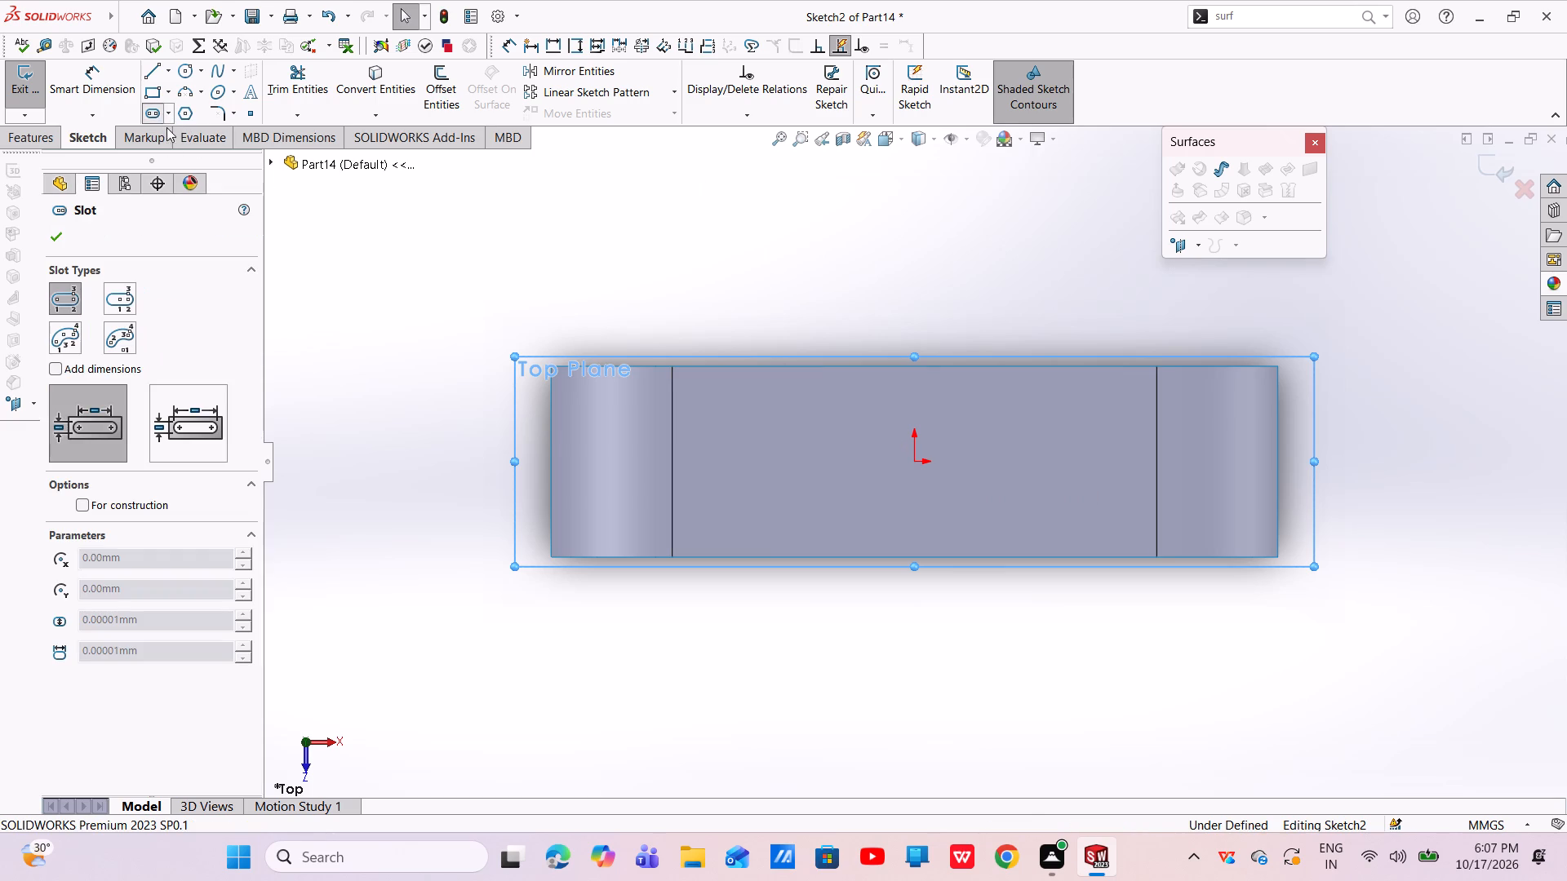
pyautogui.click(673, 458)
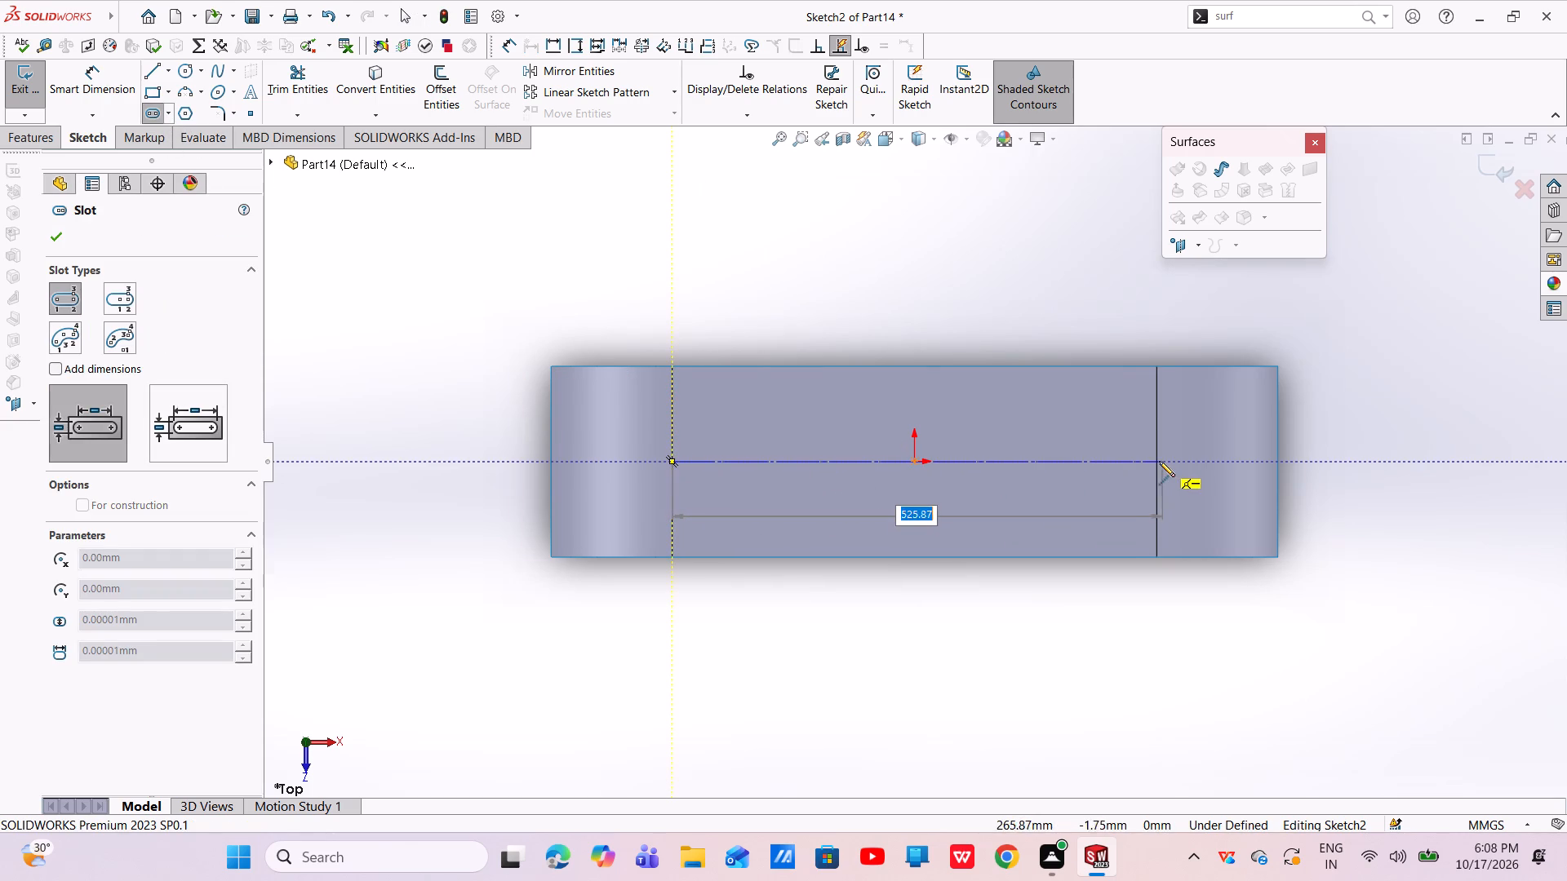
pyautogui.click(1157, 458)
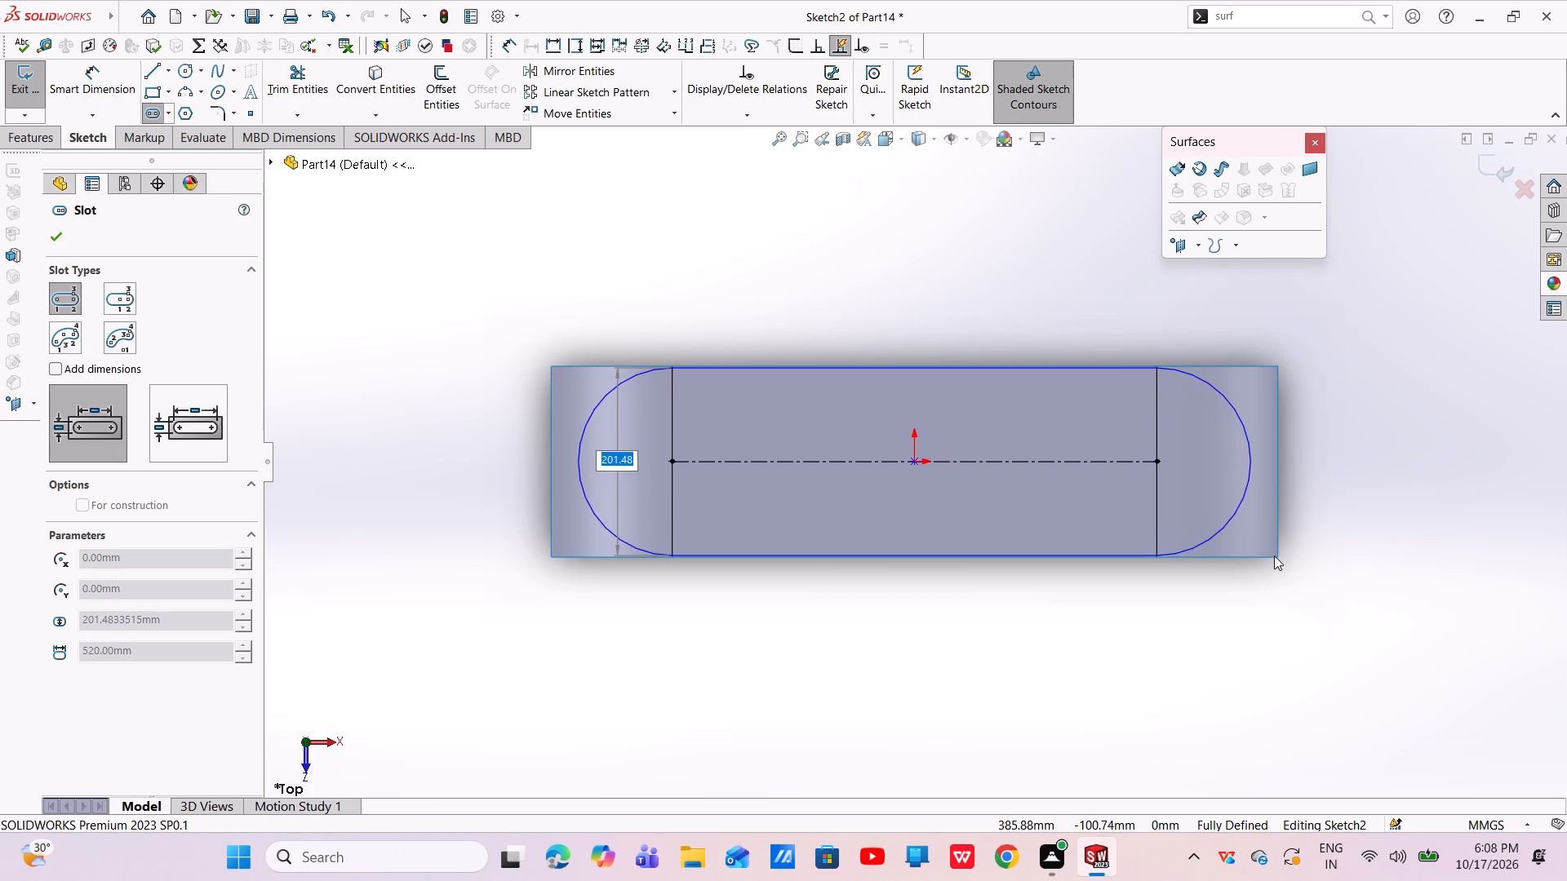
pyautogui.click(1272, 544)
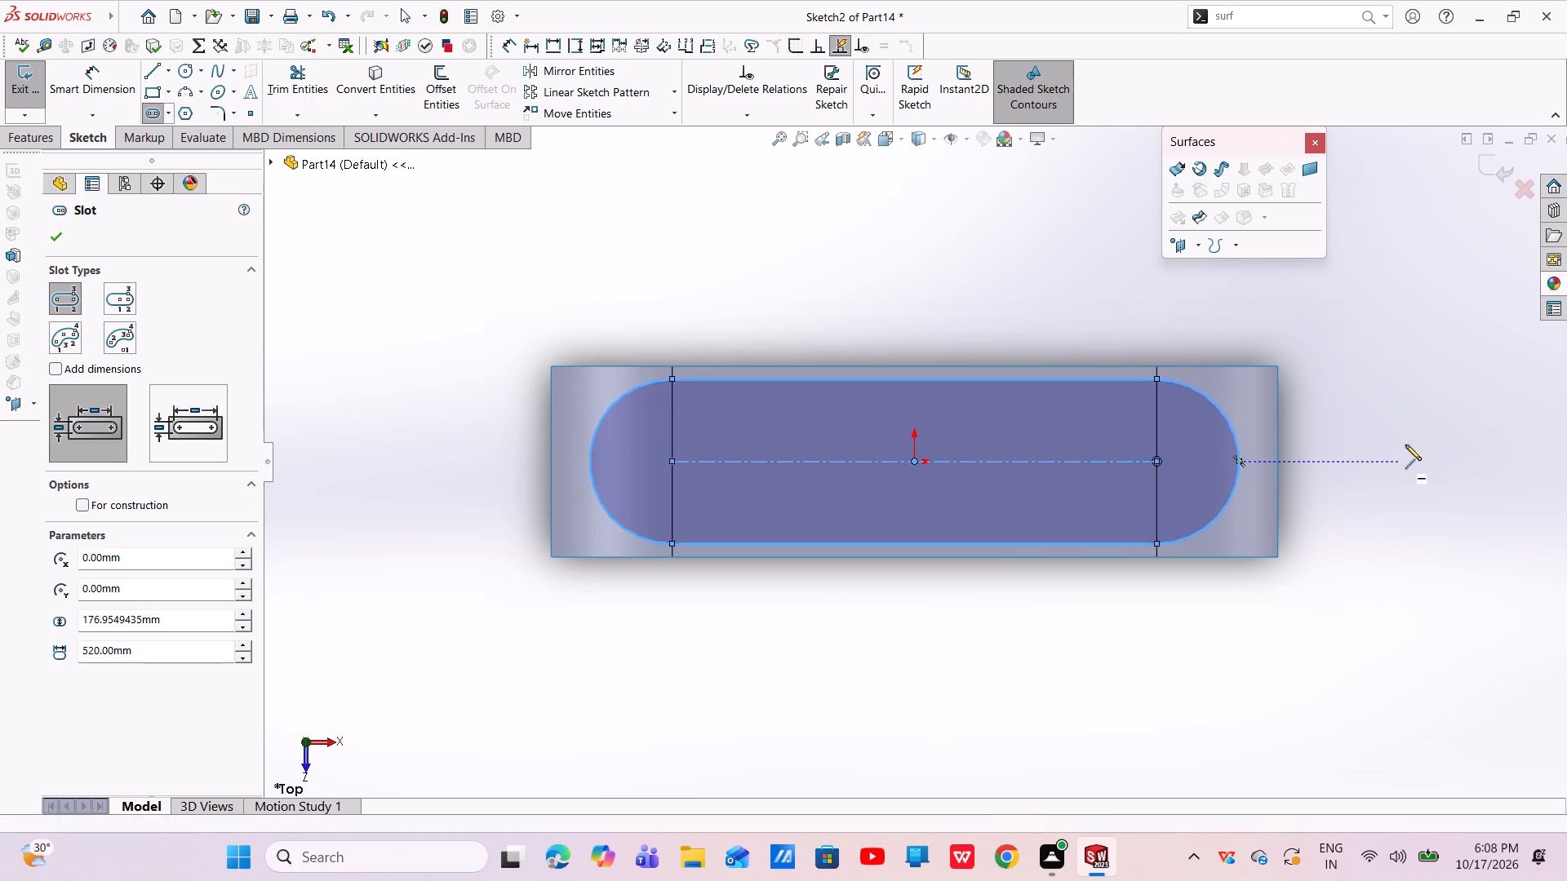
pyautogui.rightClick(1411, 436)
pyautogui.click(1404, 454)
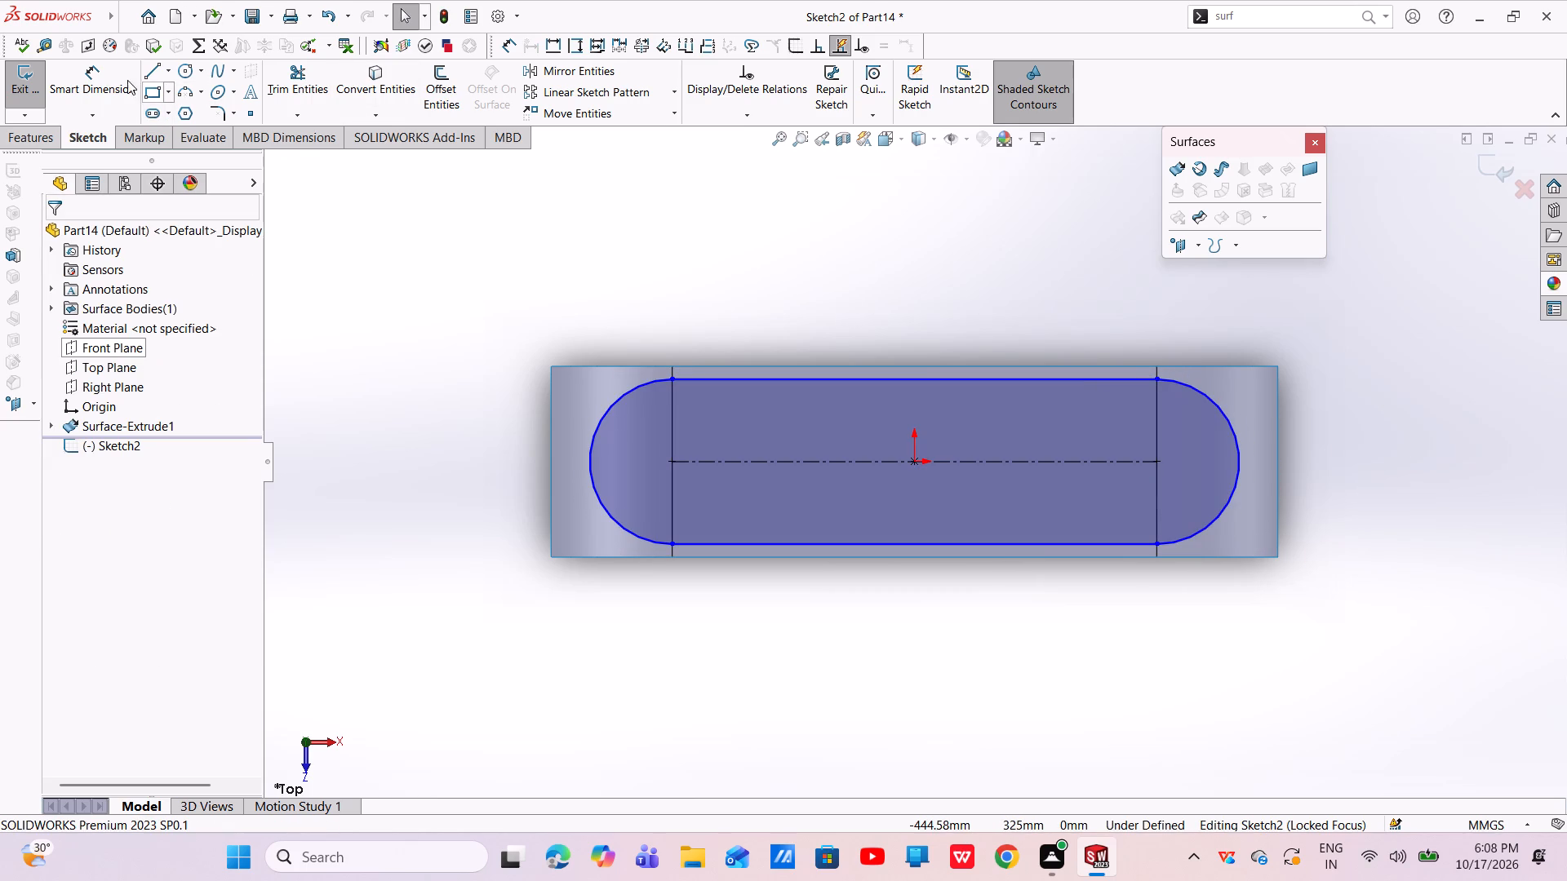
# Dimension the radius of the slot's end arc to 100 mm.
pyautogui.click(125, 79)
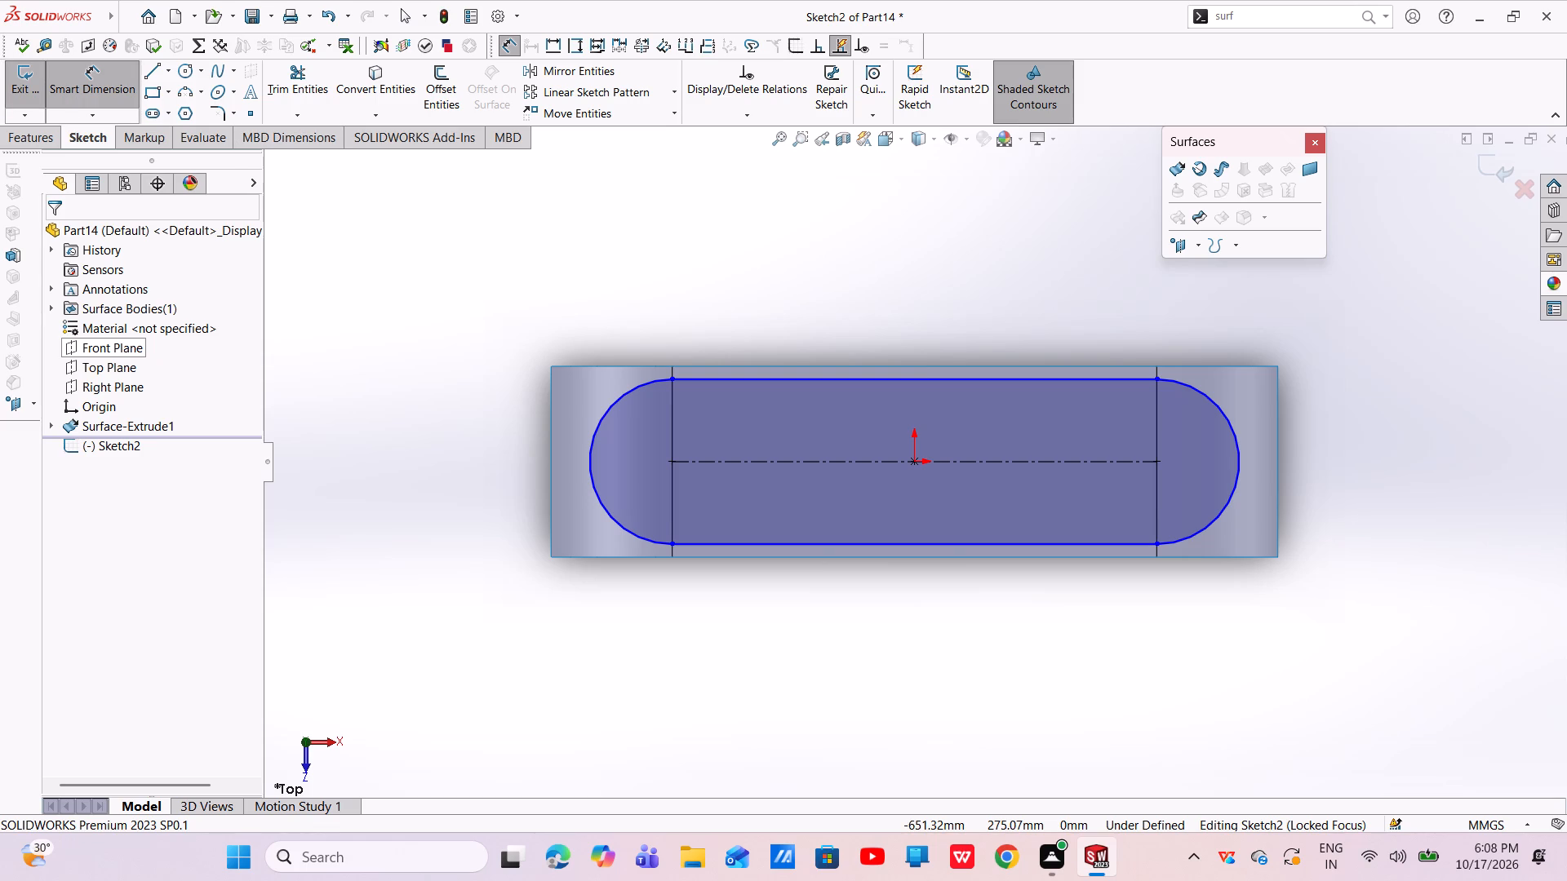
pyautogui.click(593, 431)
pyautogui.click(440, 418)
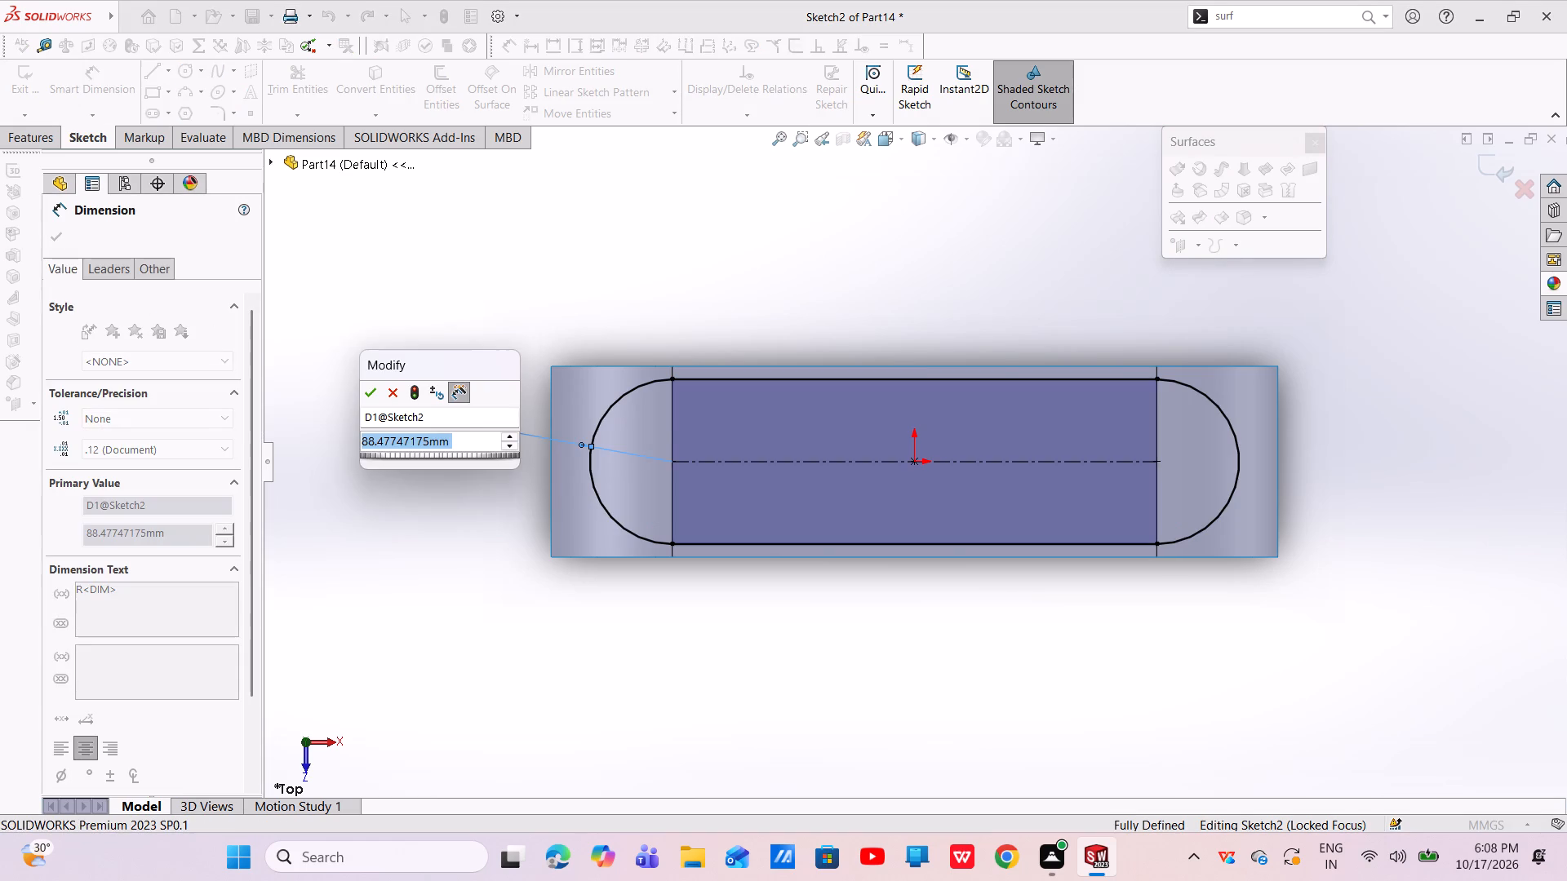
pyautogui.press('BackSpace')
pyautogui.write('100')
pyautogui.press('Return')
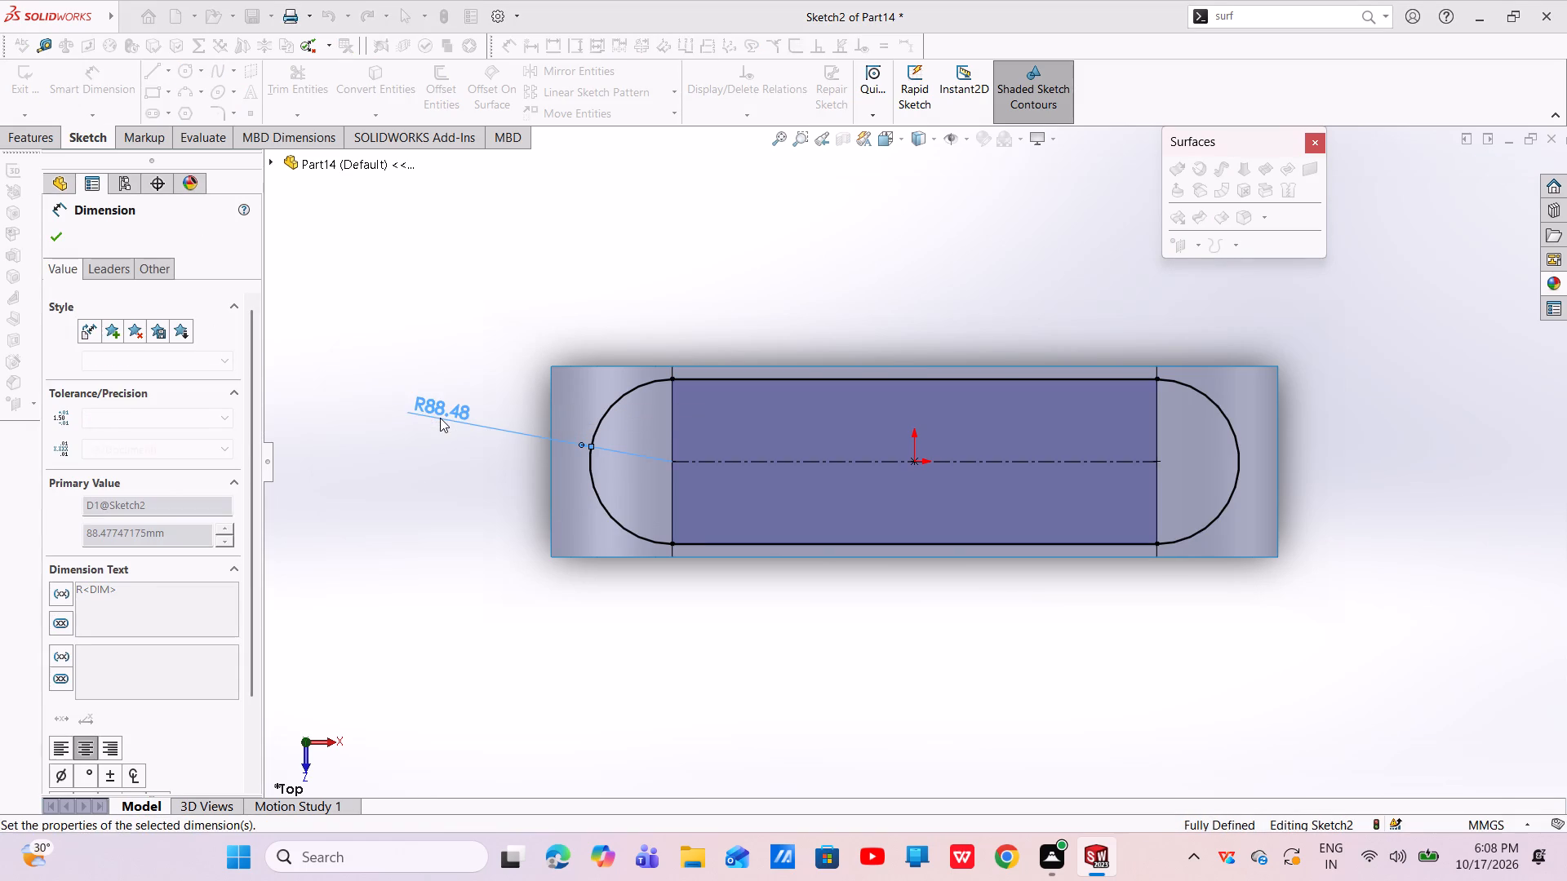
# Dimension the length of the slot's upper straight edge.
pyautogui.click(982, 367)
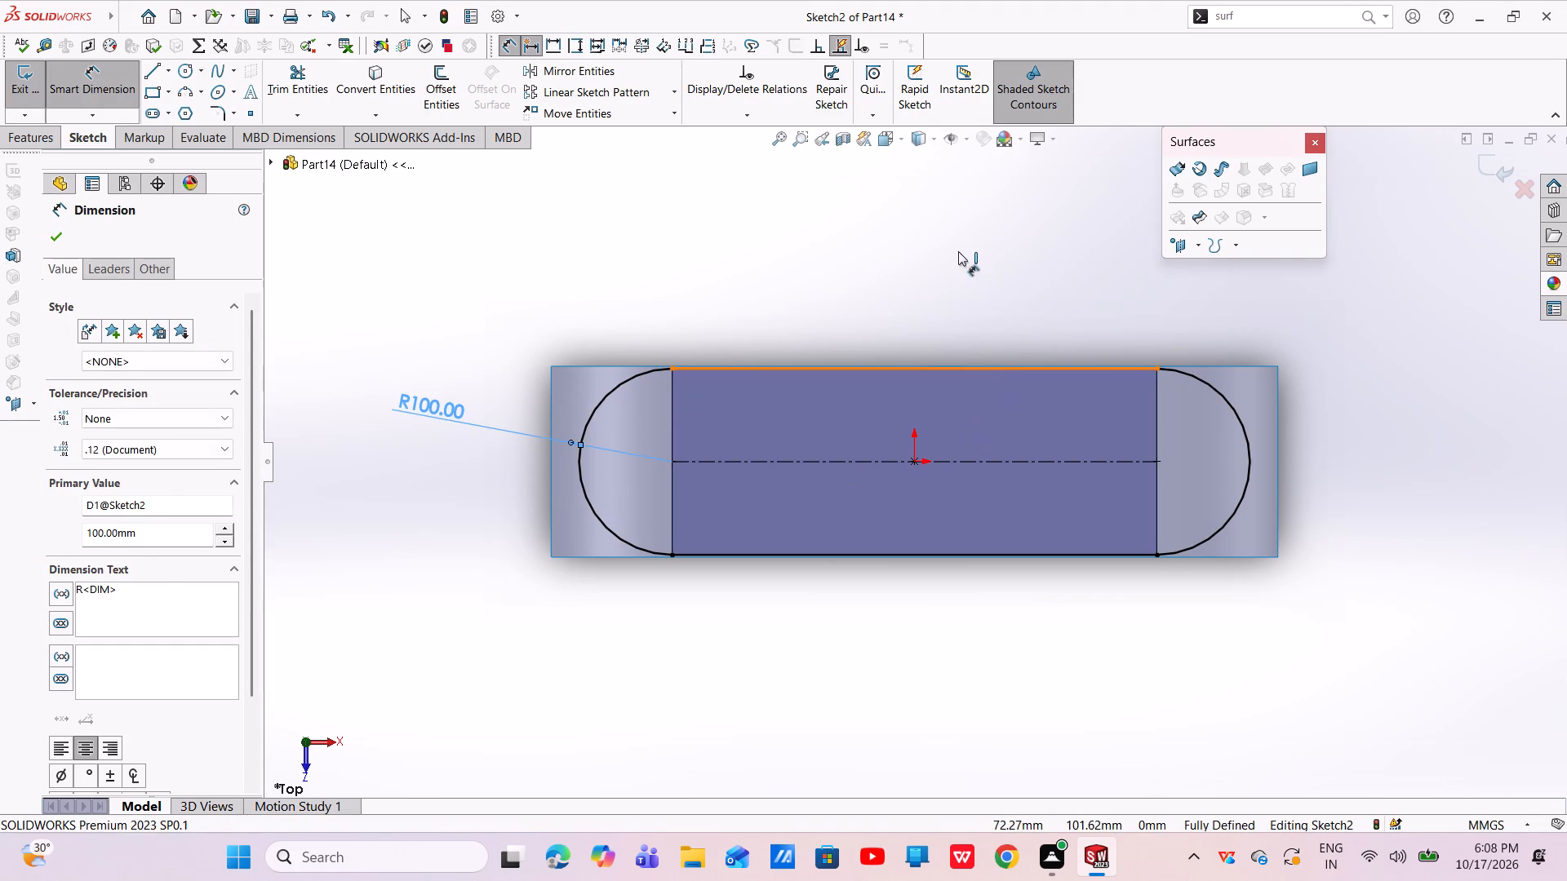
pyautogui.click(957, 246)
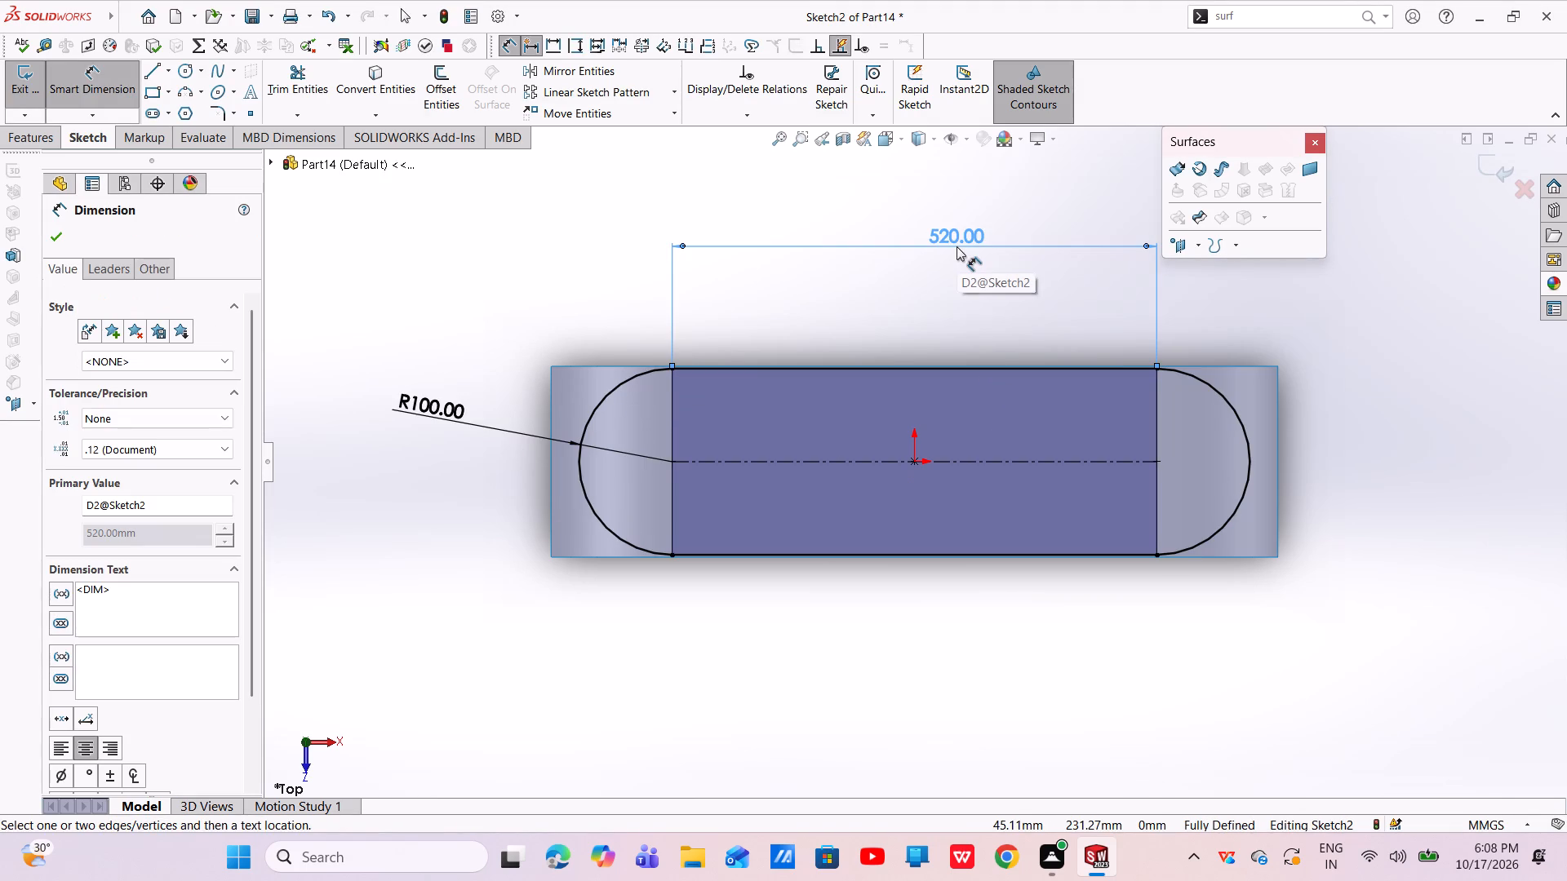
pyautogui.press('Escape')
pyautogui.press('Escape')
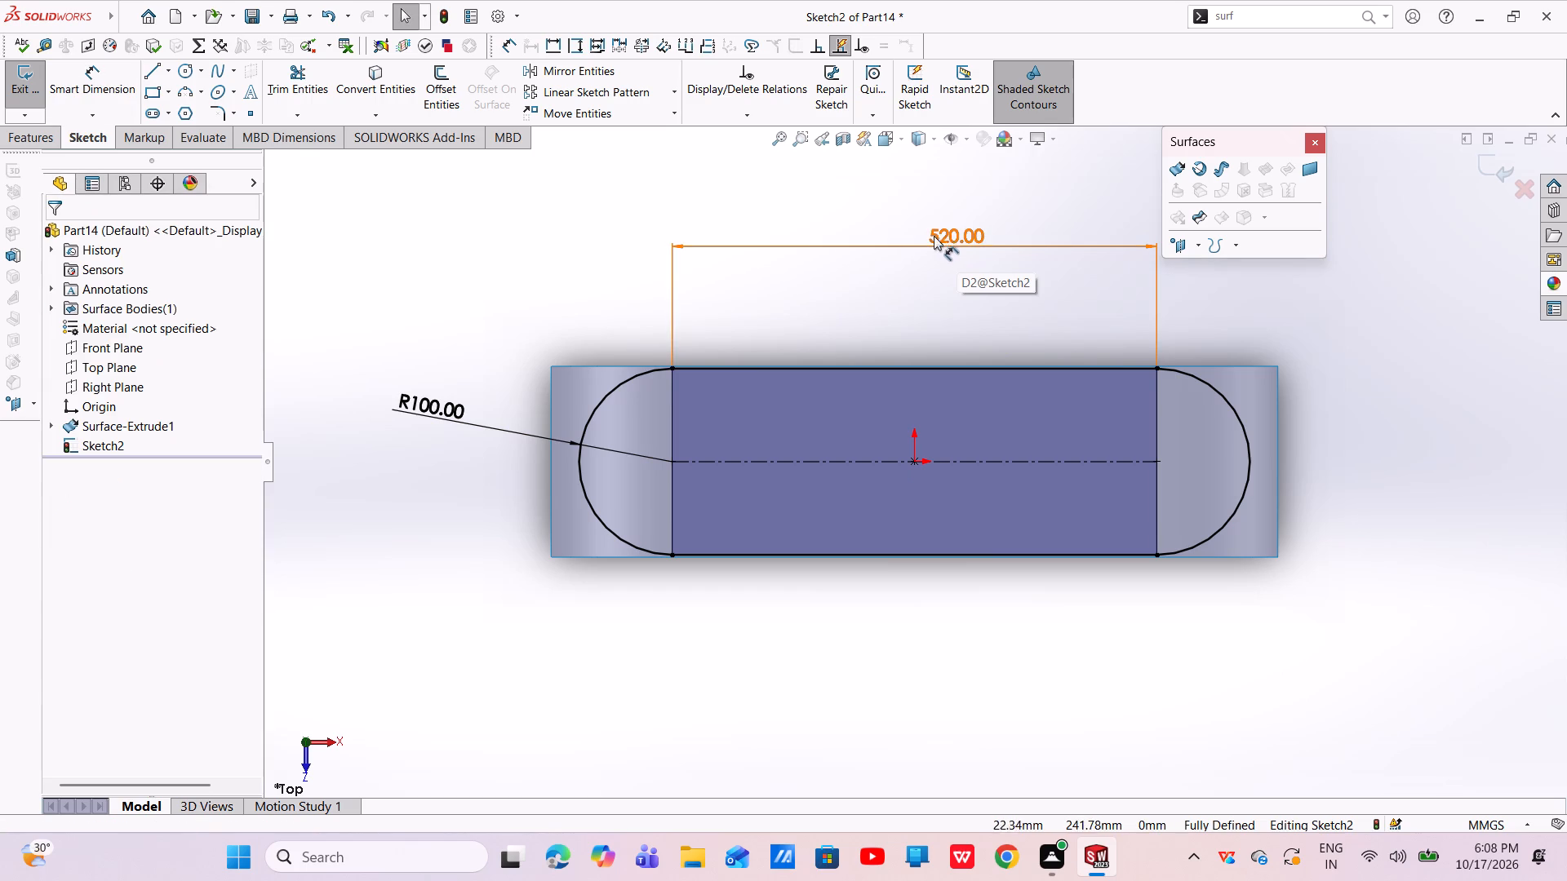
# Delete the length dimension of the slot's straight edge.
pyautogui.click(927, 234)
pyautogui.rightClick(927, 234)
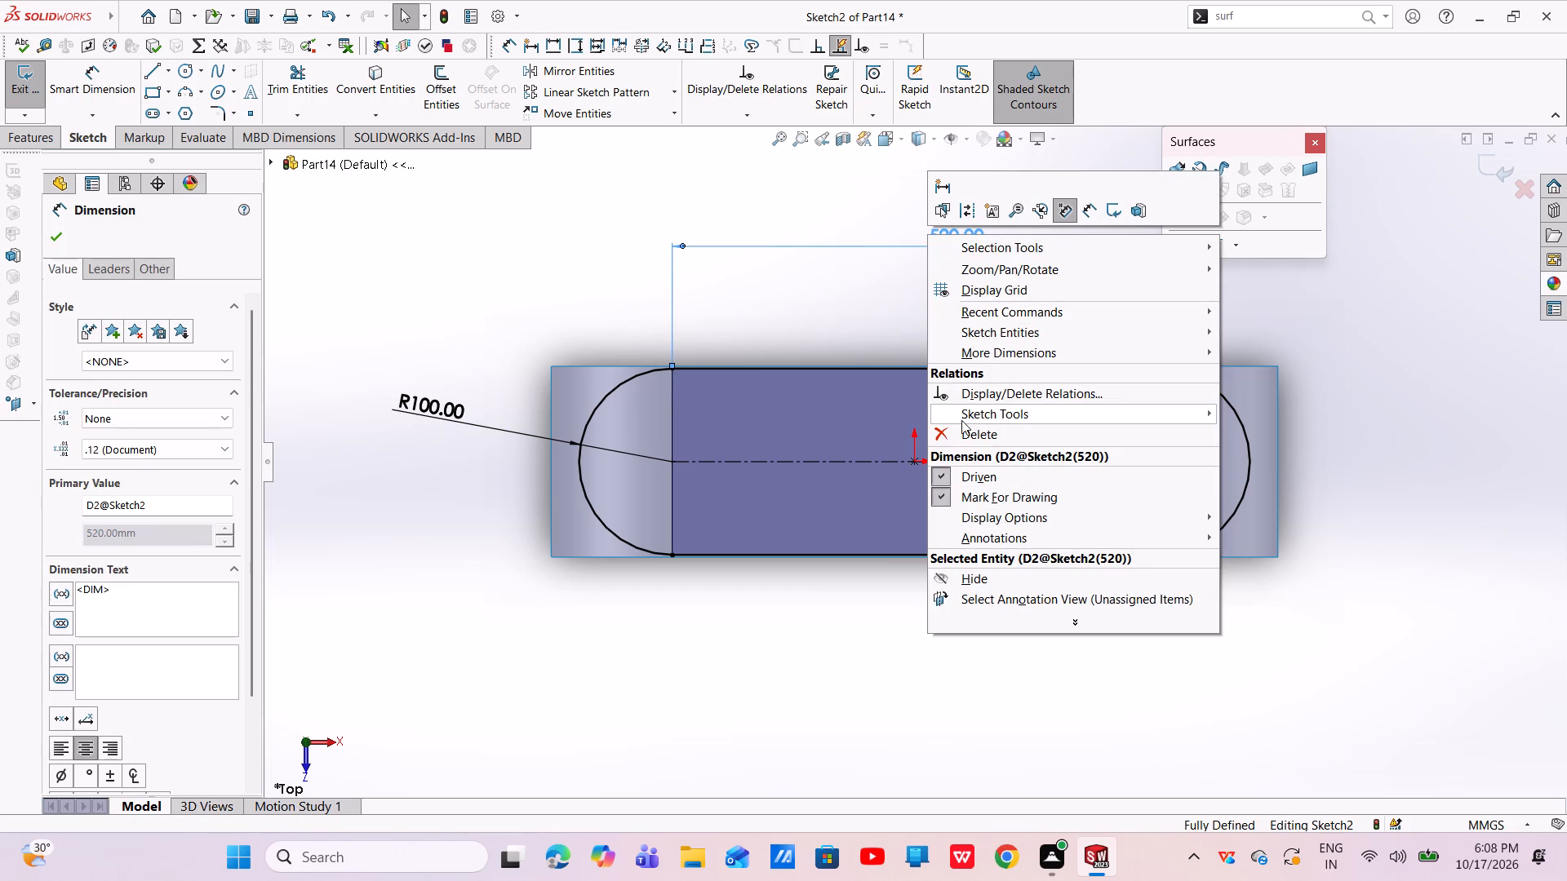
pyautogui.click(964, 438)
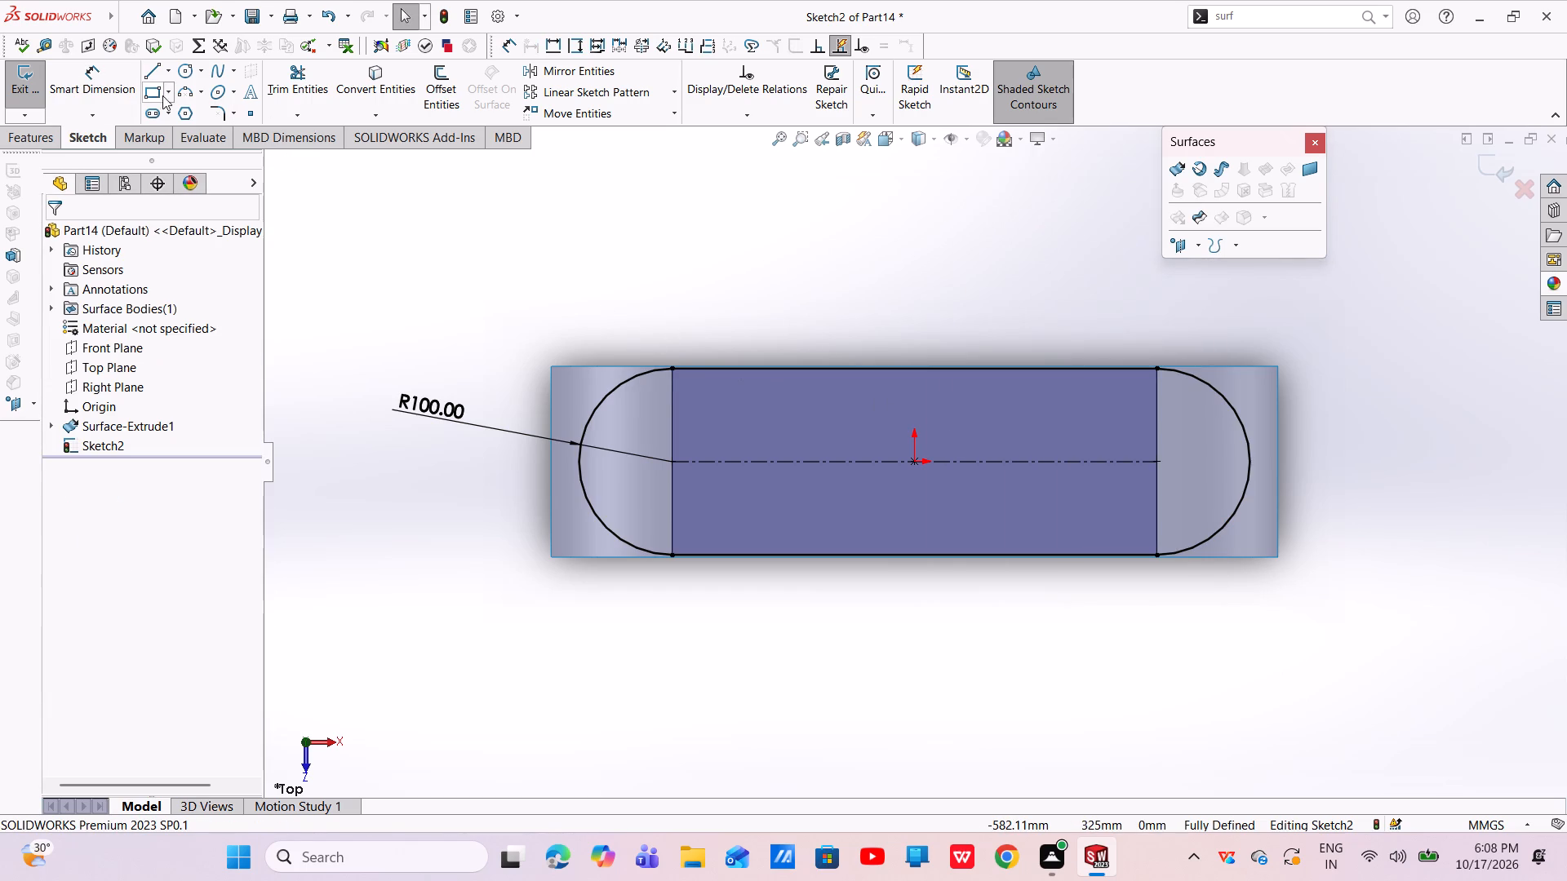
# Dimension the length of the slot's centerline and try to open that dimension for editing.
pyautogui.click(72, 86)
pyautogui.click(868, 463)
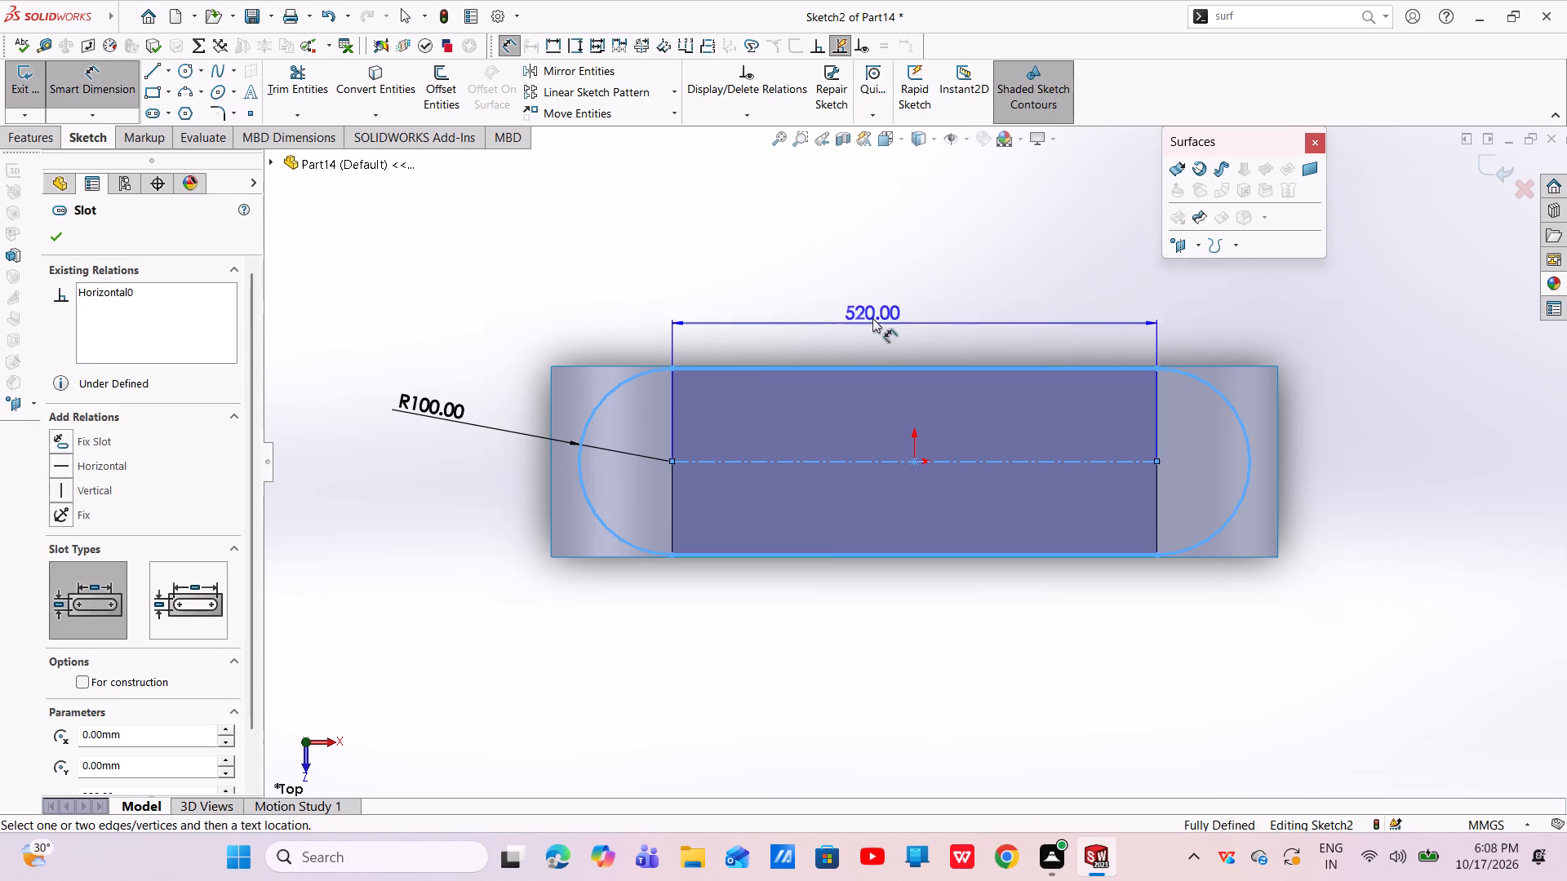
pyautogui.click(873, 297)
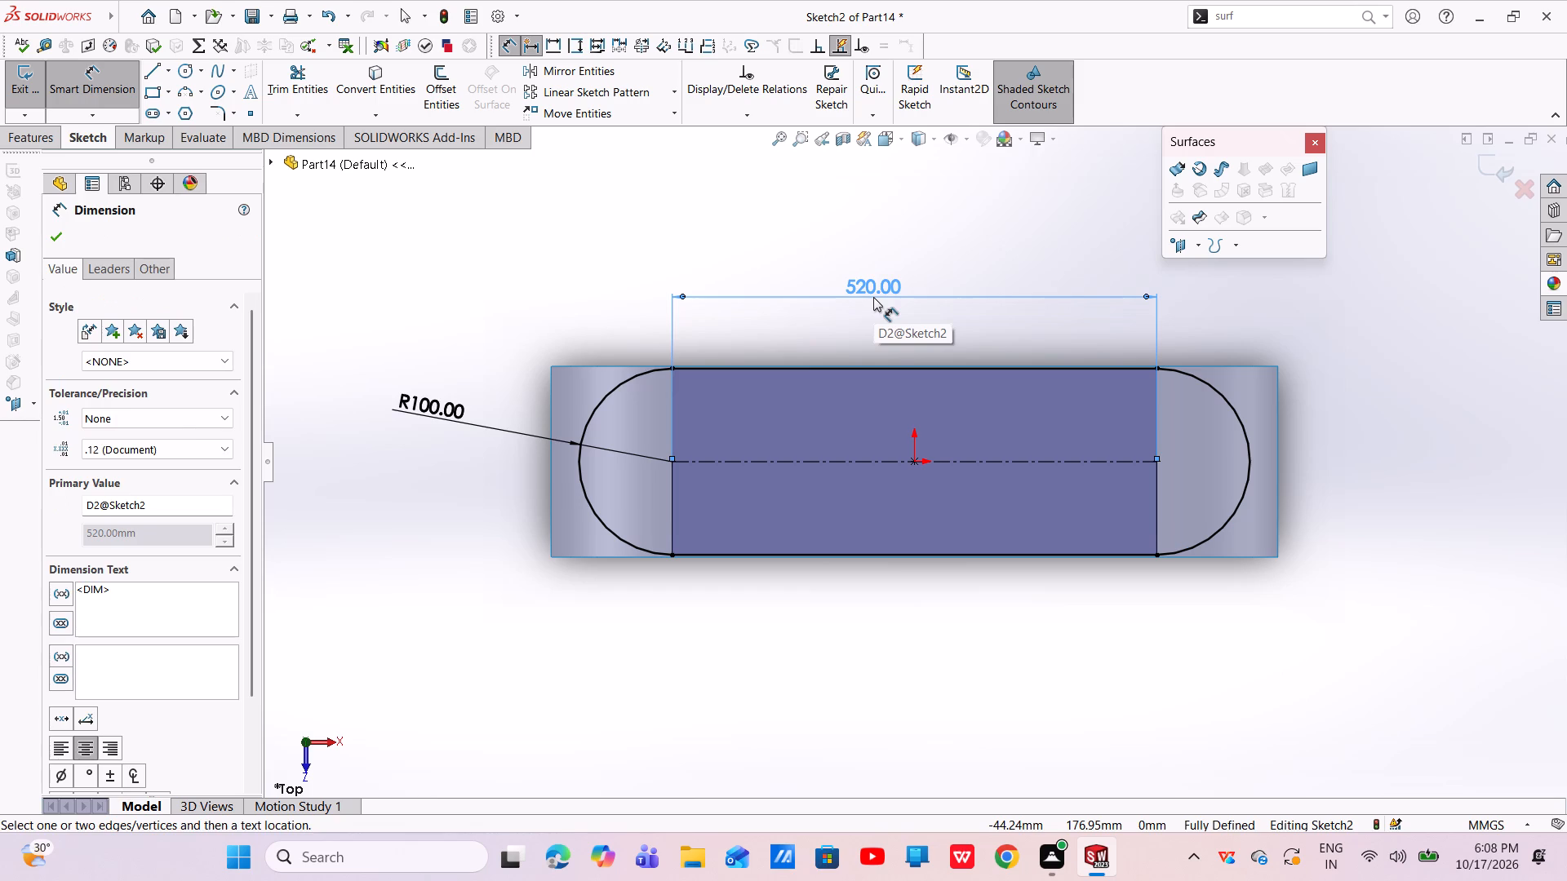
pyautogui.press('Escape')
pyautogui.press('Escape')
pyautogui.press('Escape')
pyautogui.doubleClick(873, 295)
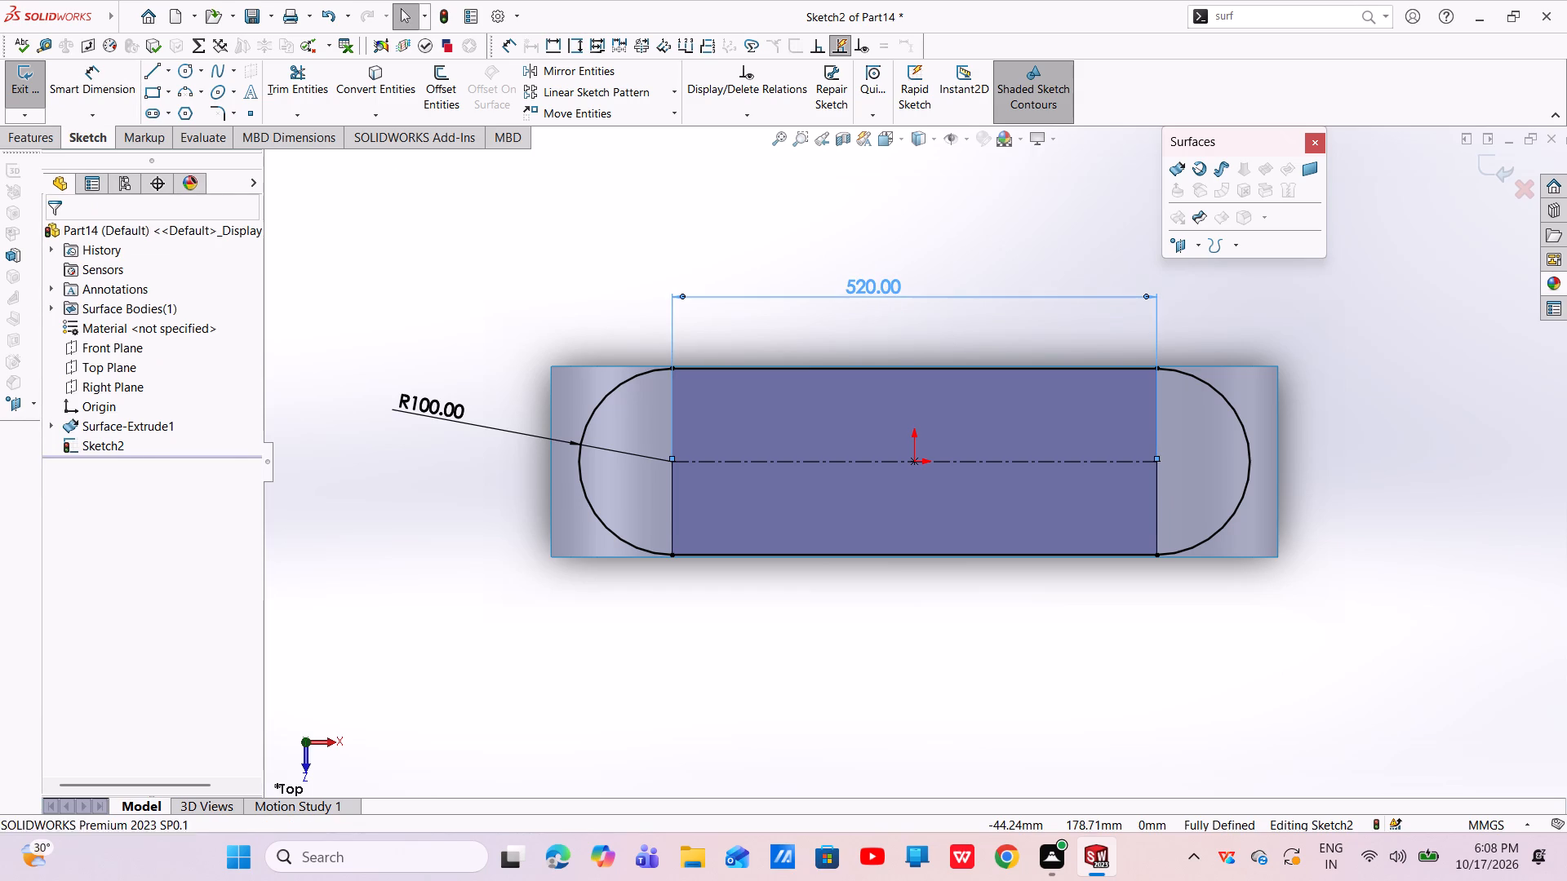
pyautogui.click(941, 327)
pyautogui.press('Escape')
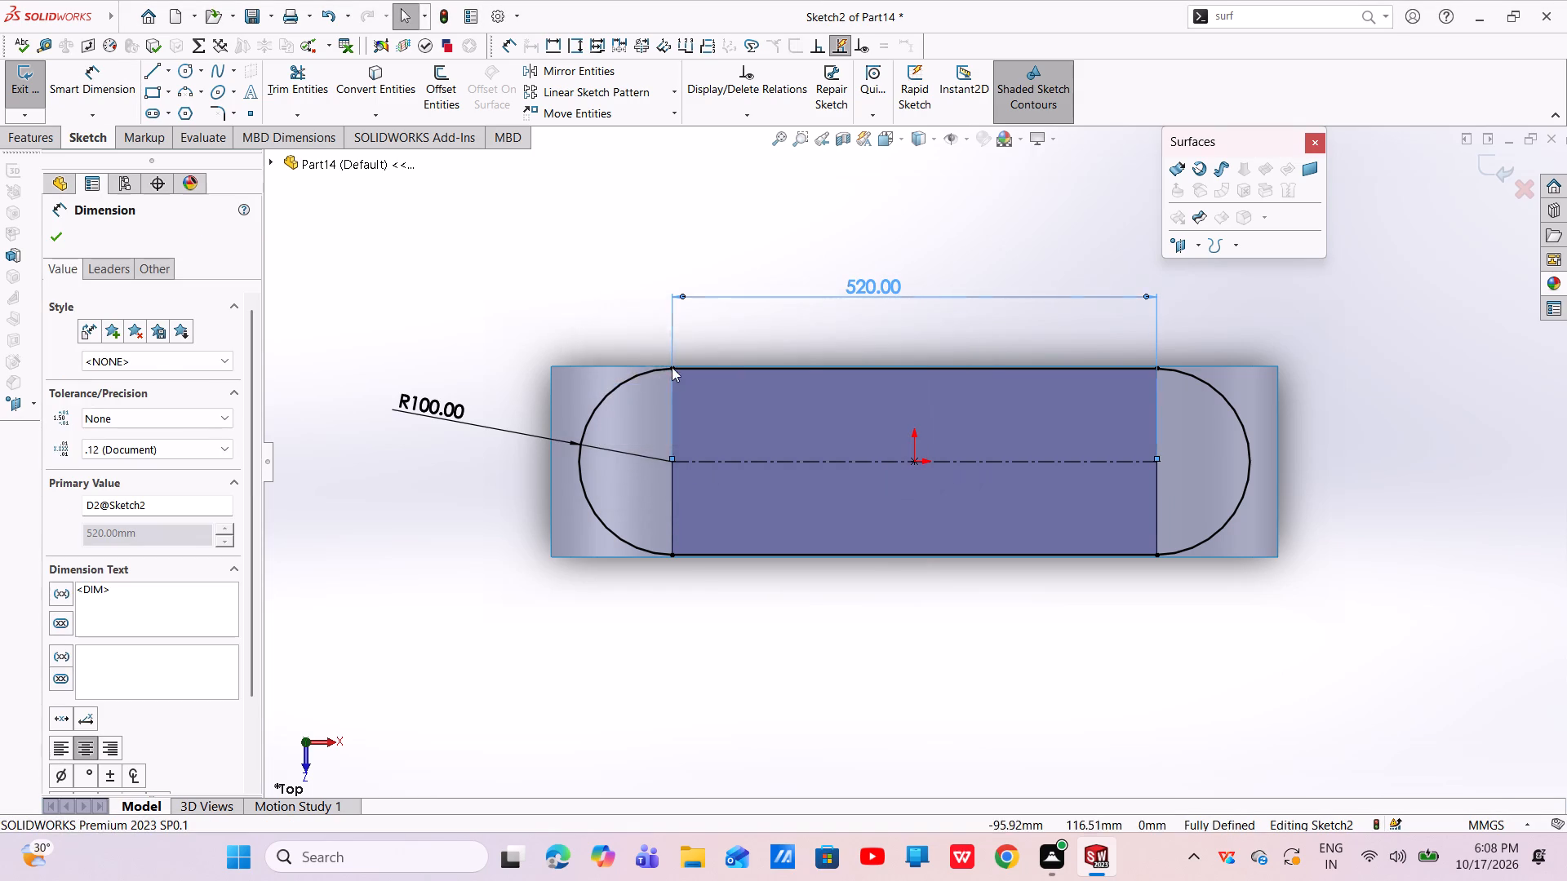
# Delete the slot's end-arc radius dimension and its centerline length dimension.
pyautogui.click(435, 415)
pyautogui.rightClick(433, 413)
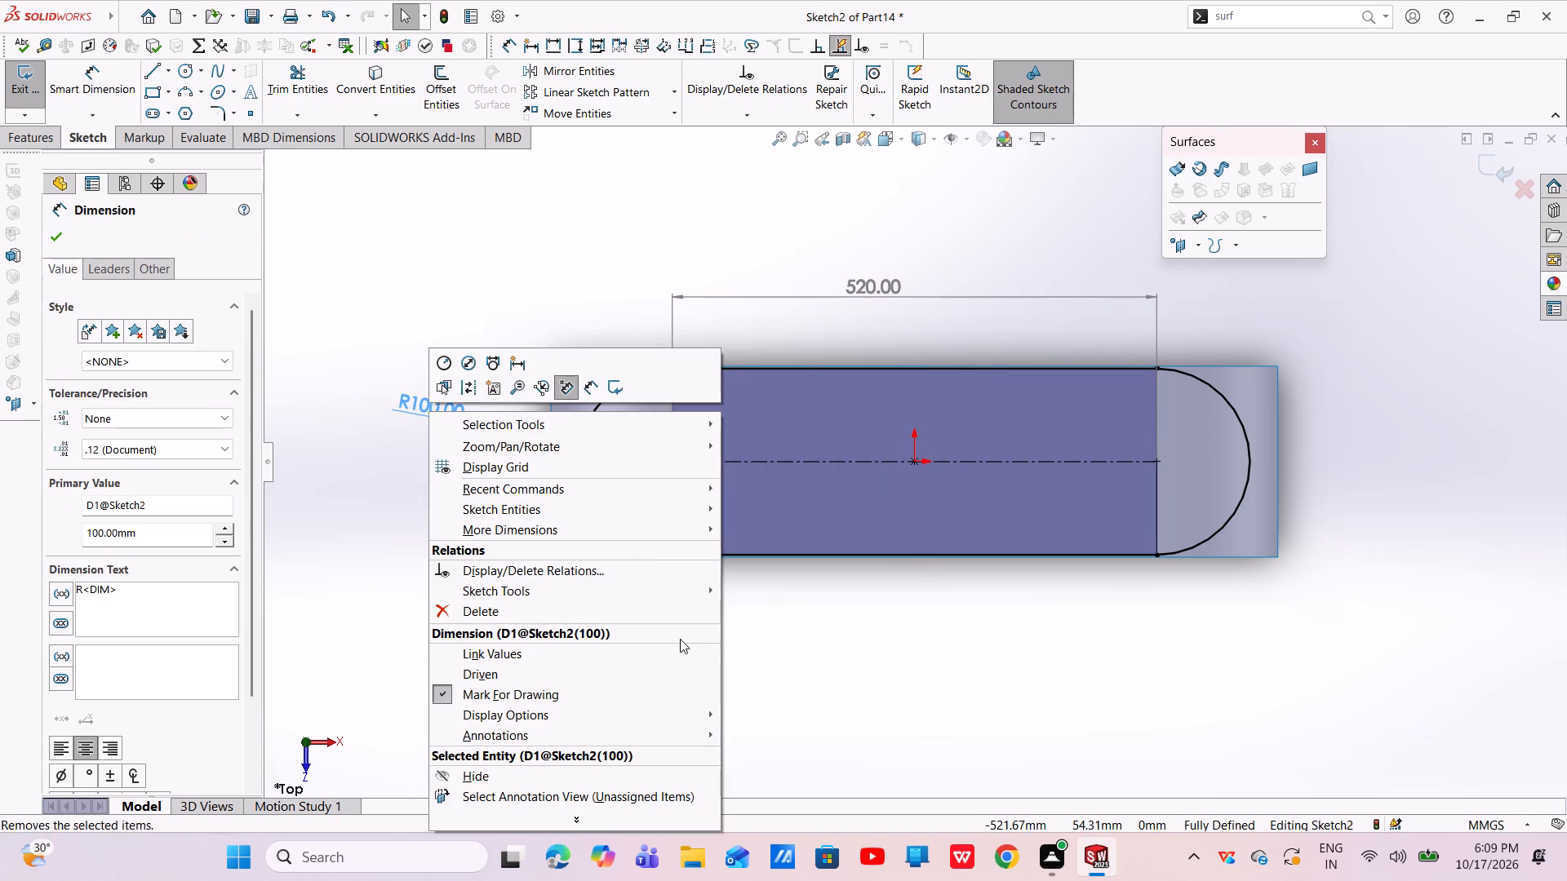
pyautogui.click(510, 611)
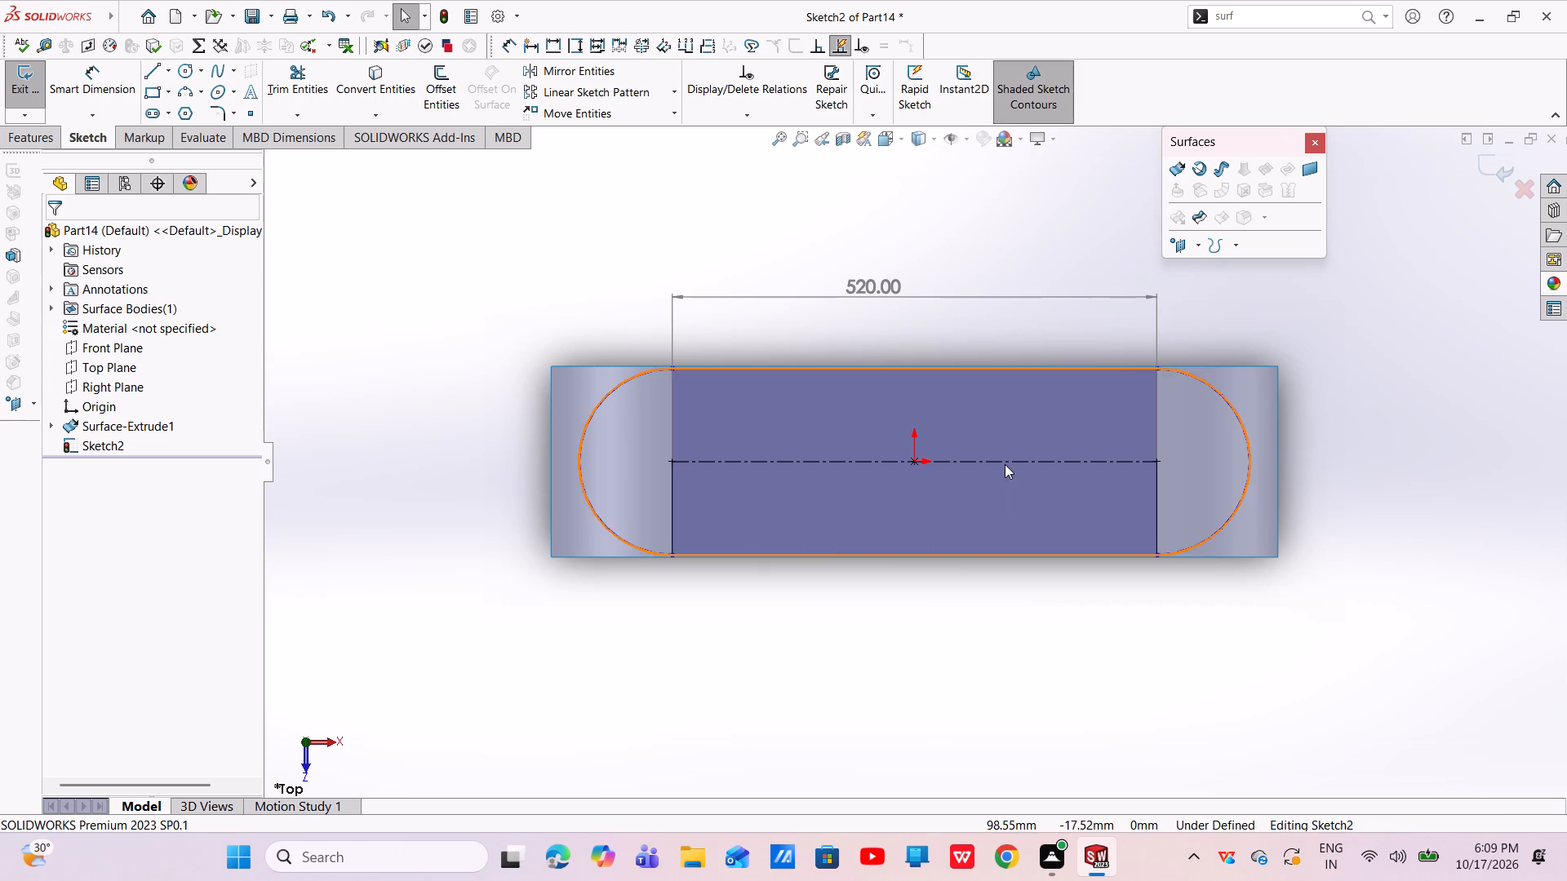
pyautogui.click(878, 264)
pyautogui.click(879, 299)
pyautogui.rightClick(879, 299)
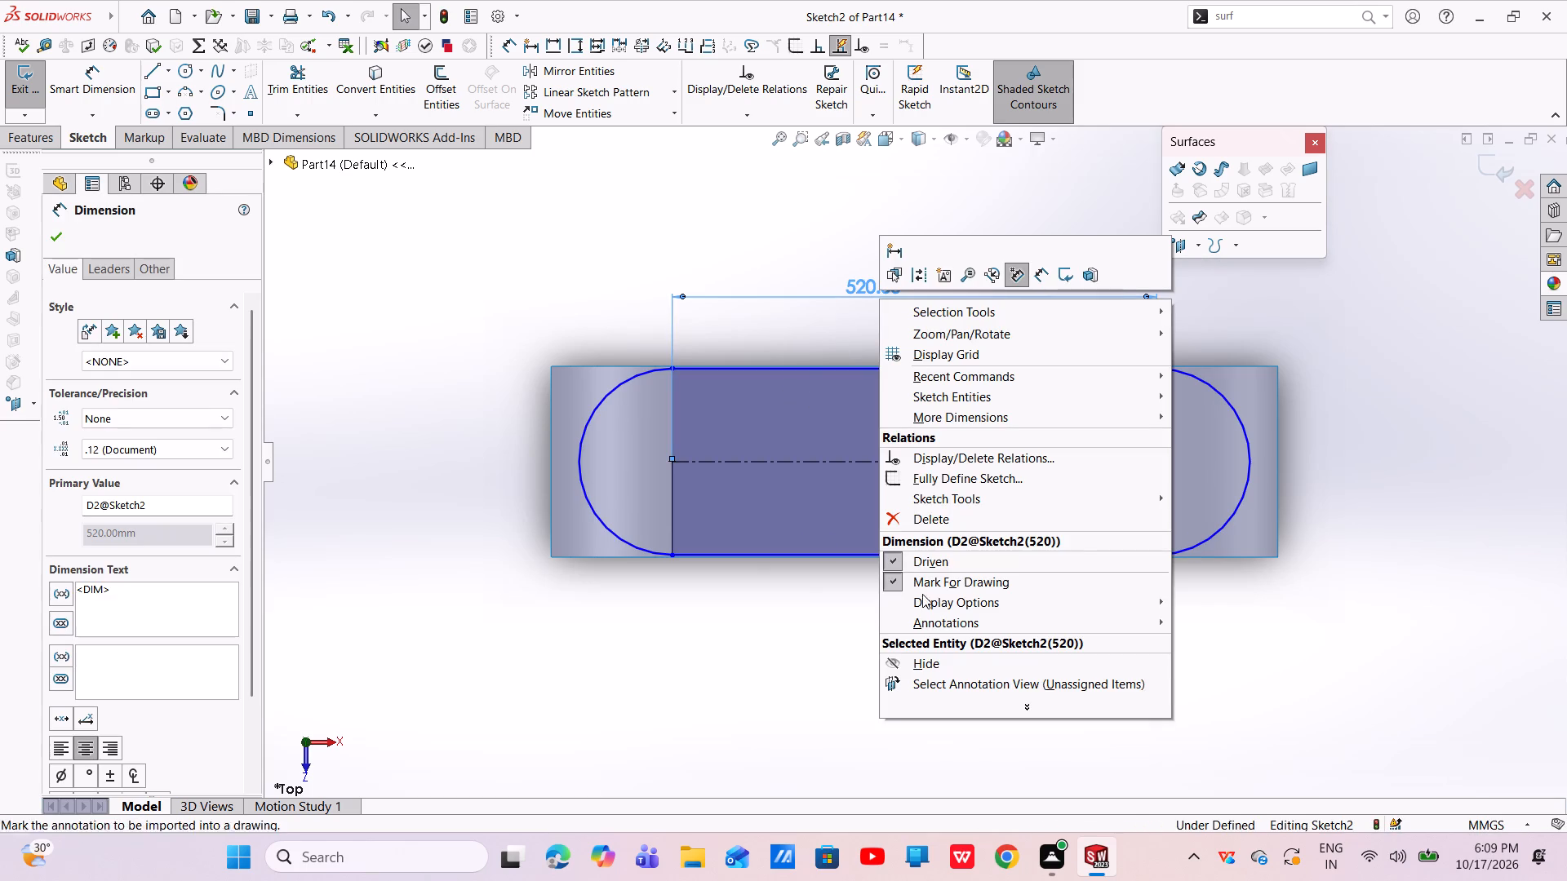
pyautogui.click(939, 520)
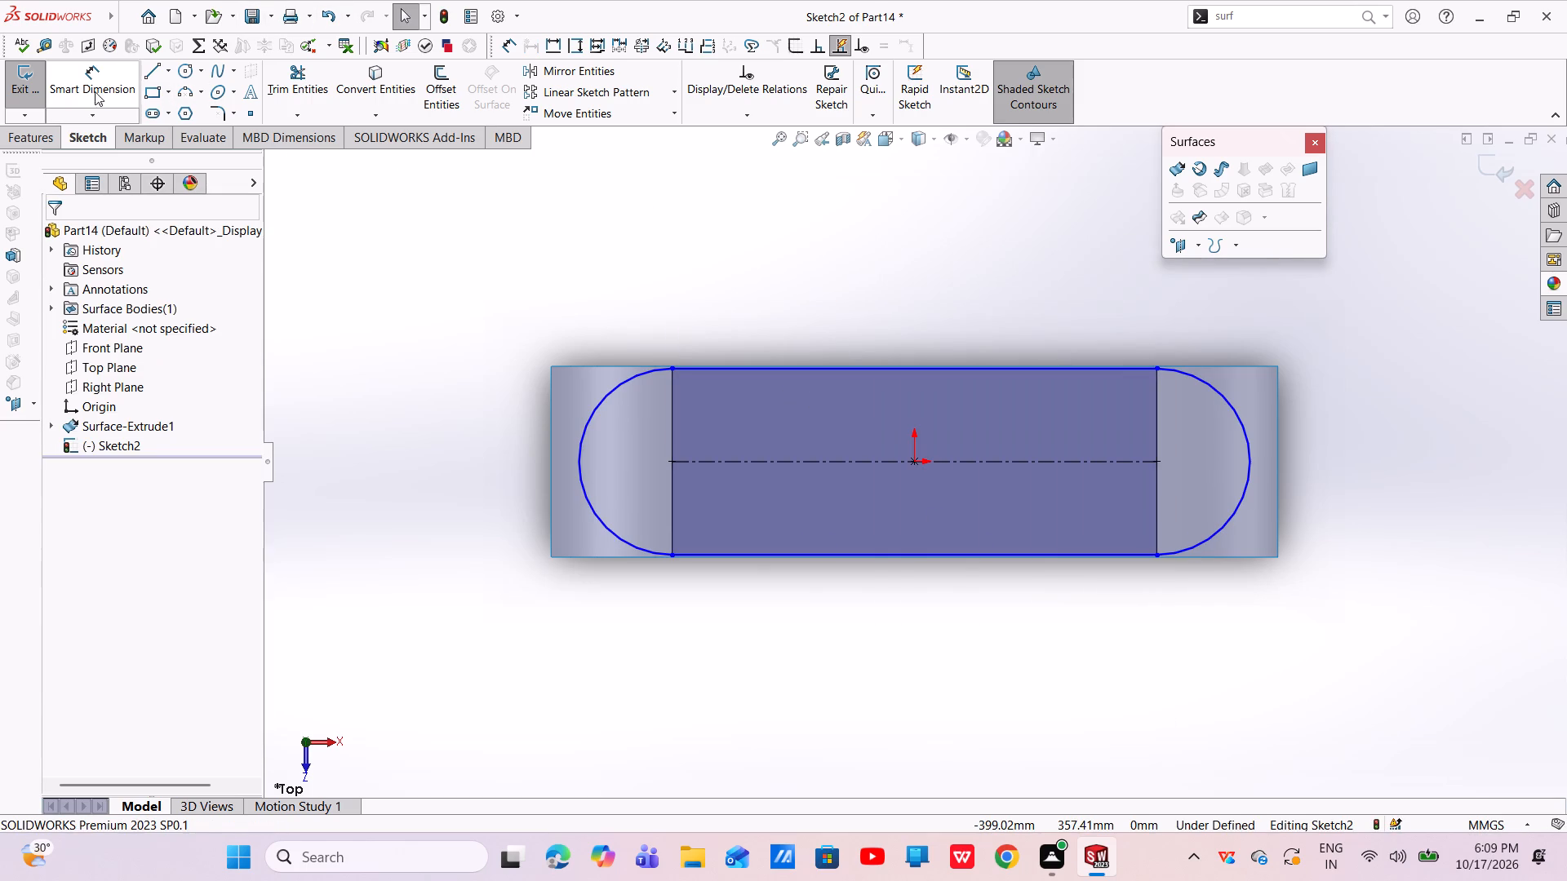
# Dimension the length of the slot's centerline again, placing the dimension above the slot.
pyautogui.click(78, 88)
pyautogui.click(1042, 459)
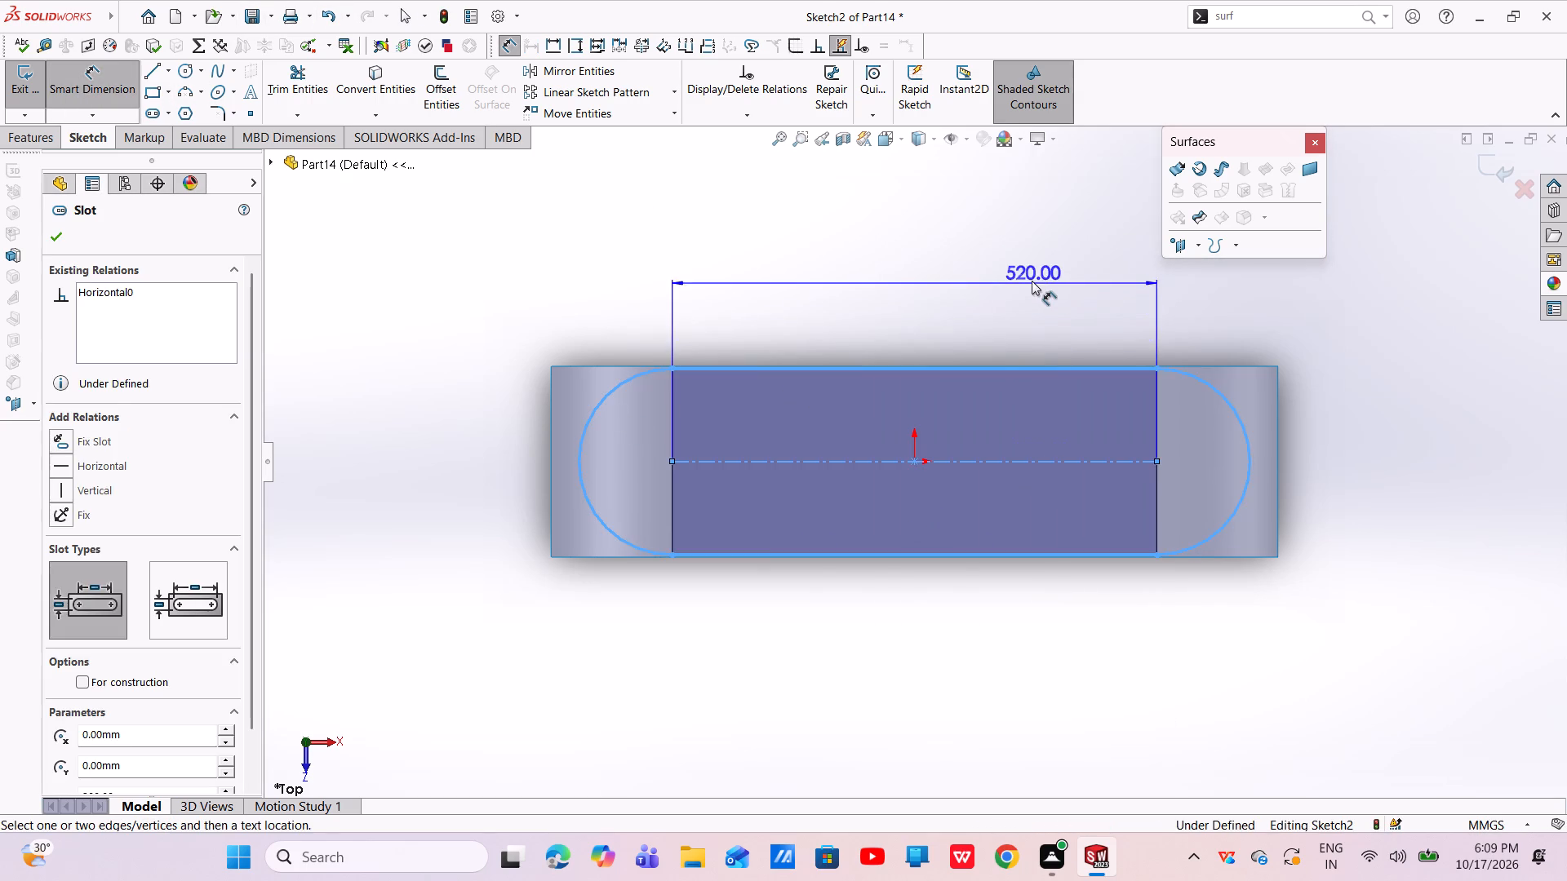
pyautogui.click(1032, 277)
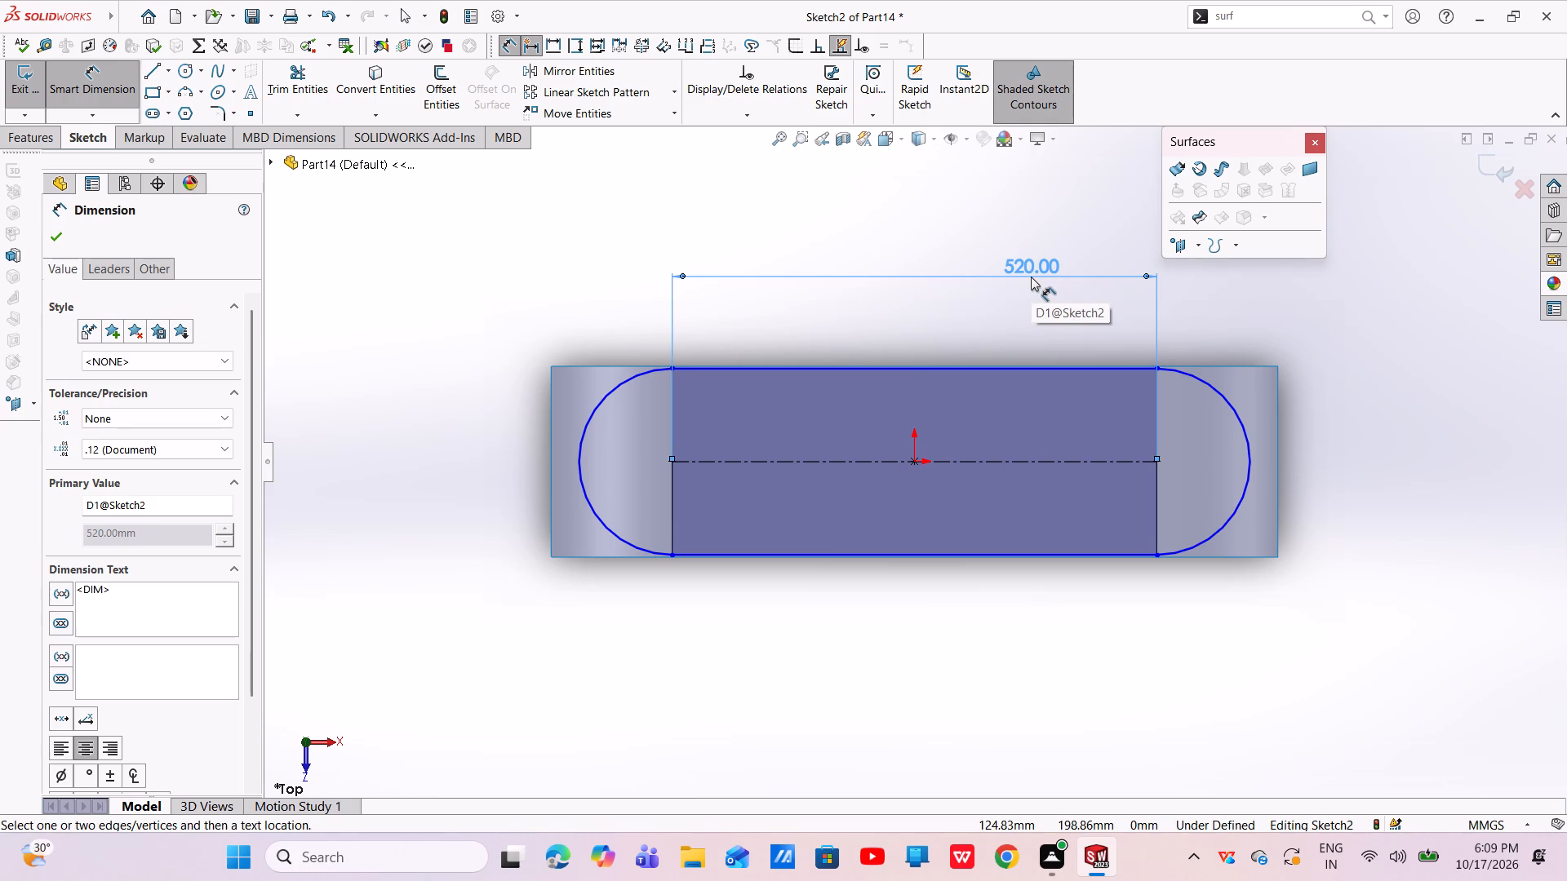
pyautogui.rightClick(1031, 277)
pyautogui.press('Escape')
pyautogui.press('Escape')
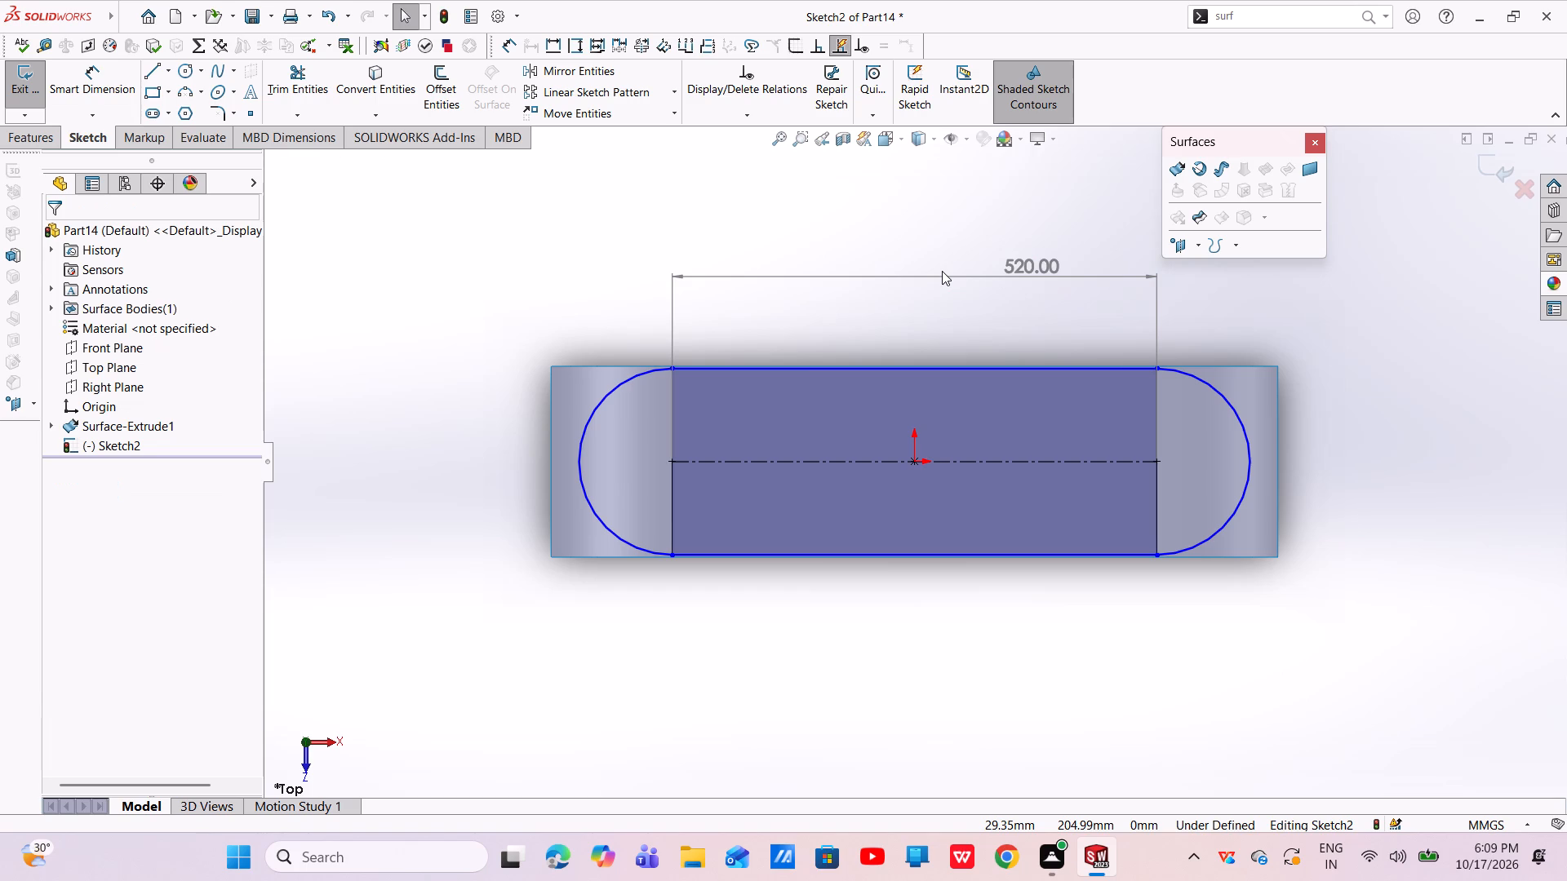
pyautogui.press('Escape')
# Undo the dimension changes and the slot itself until the Top Plane sketch is empty.
pyautogui.hotkey('ctrl', 'z')
pyautogui.hotkey('ctrl', 'z')
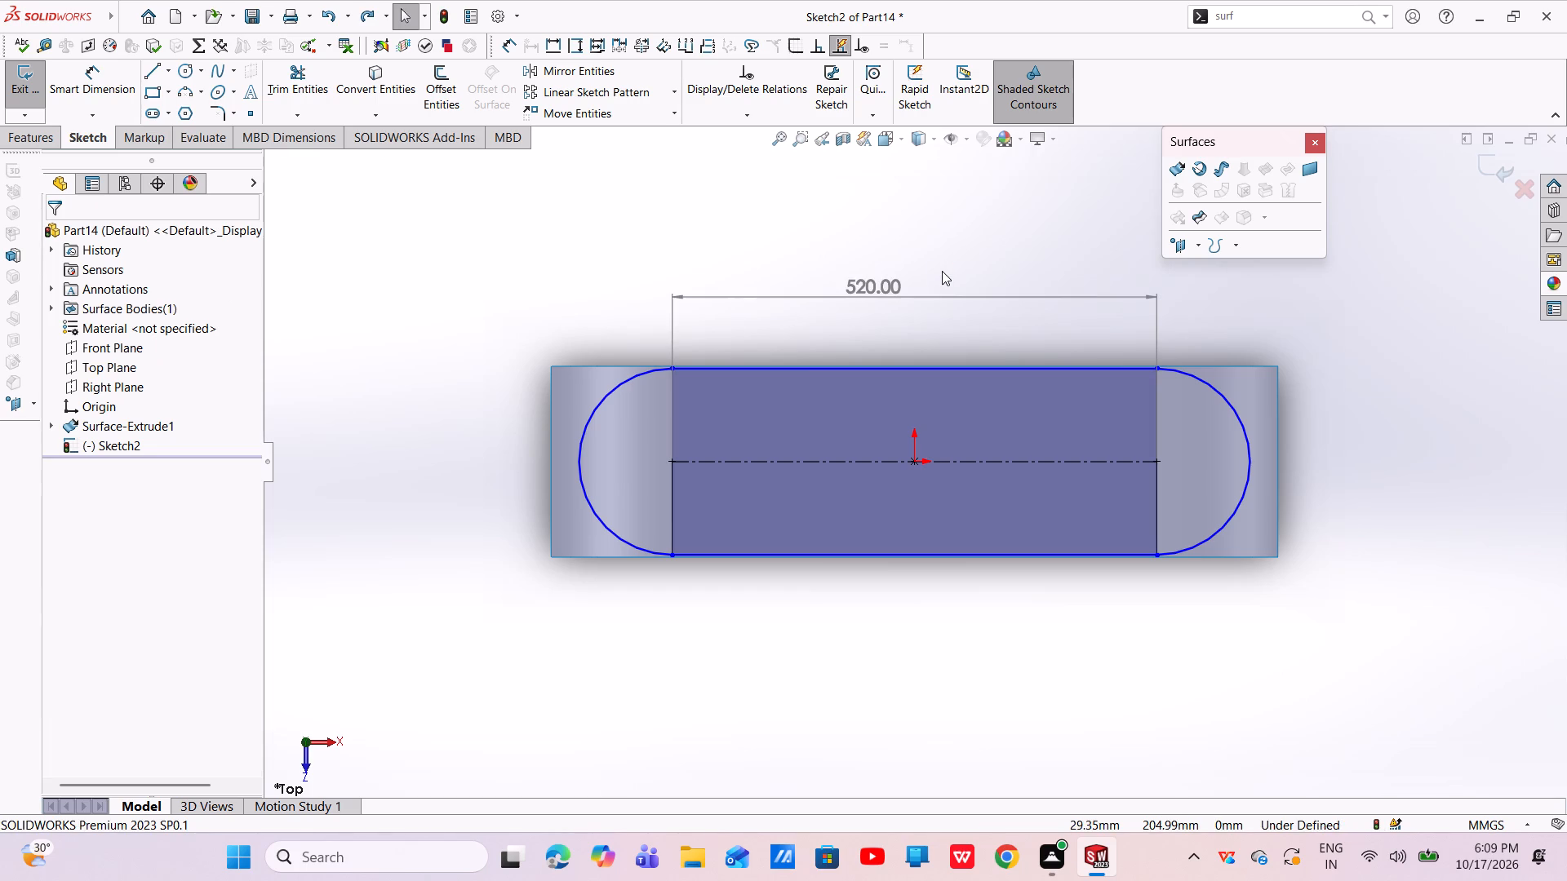
pyautogui.hotkey('ctrl', 'z')
pyautogui.hotkey('ctrl', 'z')
pyautogui.hotkey('ctrl', 'z')
pyautogui.hotkey('ctrl', 'z')
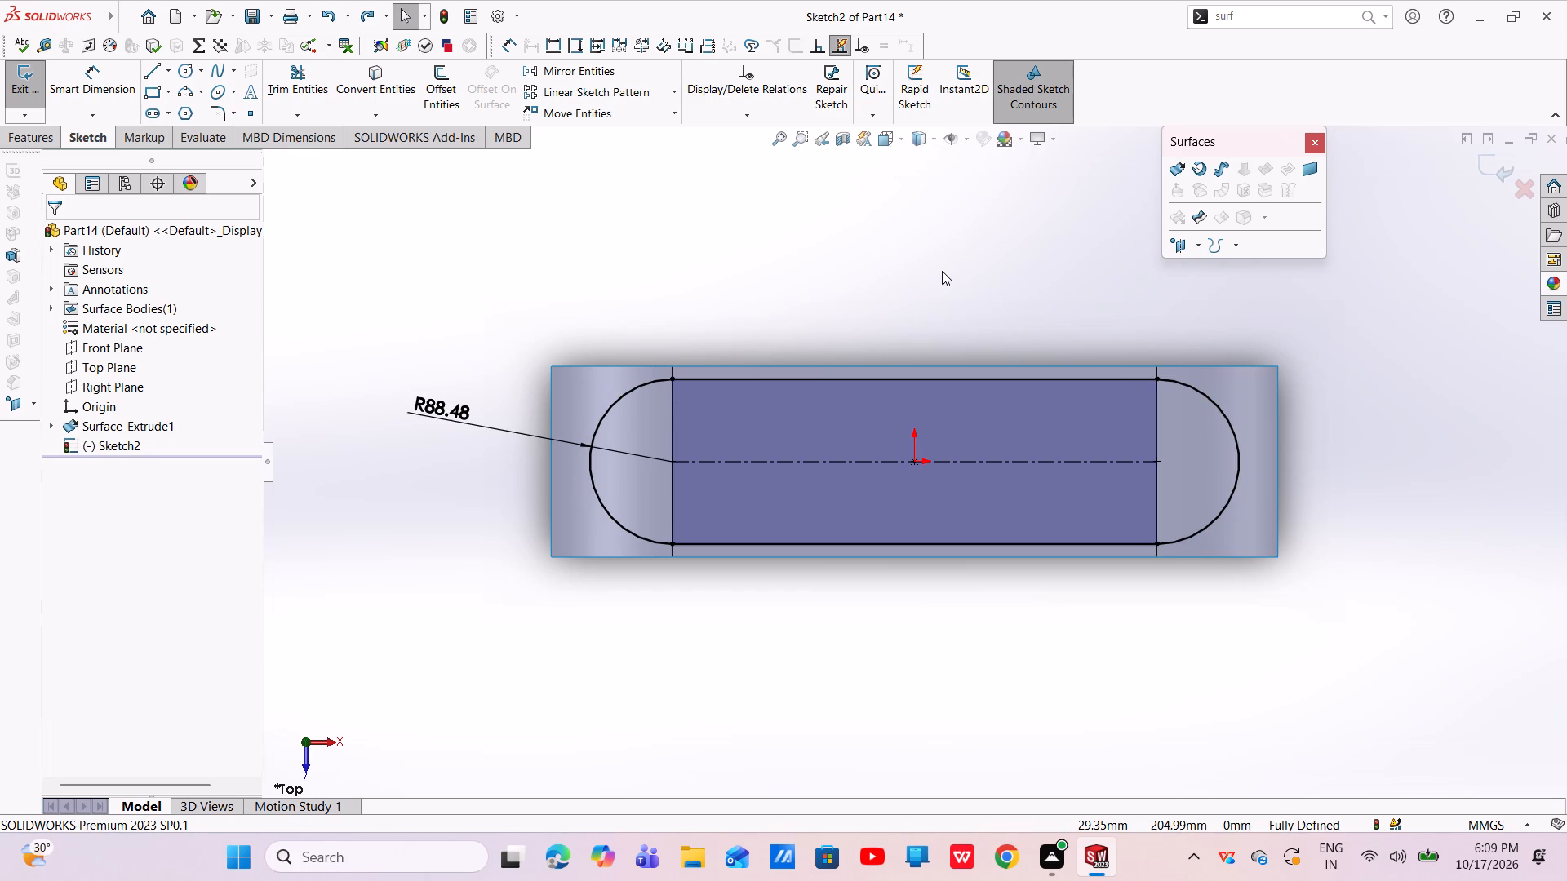
pyautogui.hotkey('ctrl', 'z')
pyautogui.hotkey('ctrl', 'z')
pyautogui.hotkey('ctrl', 'z')
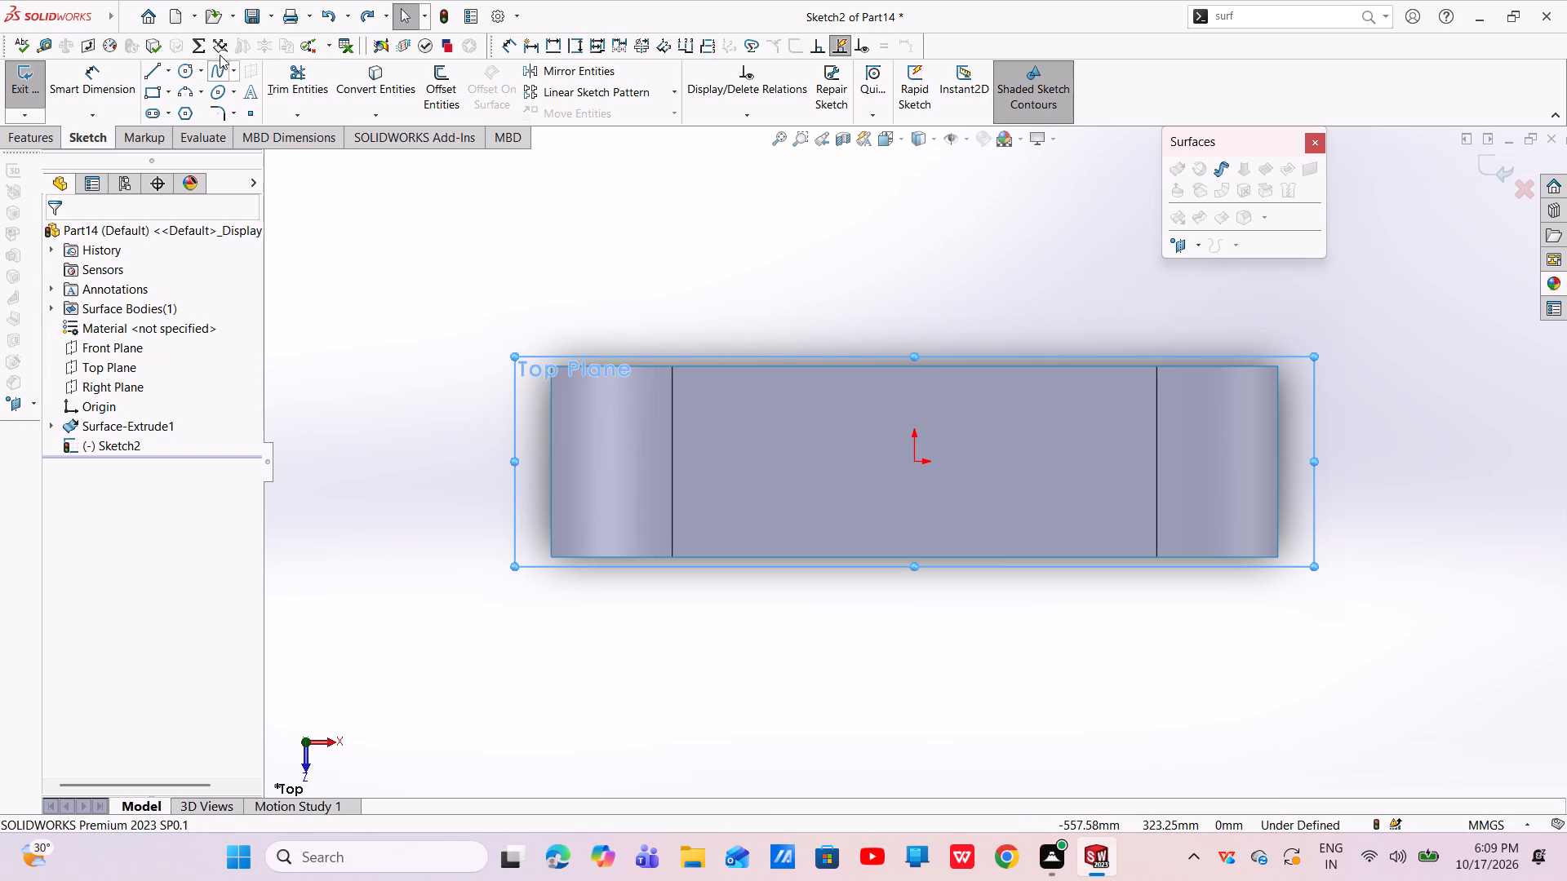
# Sketch a straight slot about 579 mm between arc centers and 150 mm wide, with its centers just beyond the flat section's end edges.
pyautogui.click(155, 110)
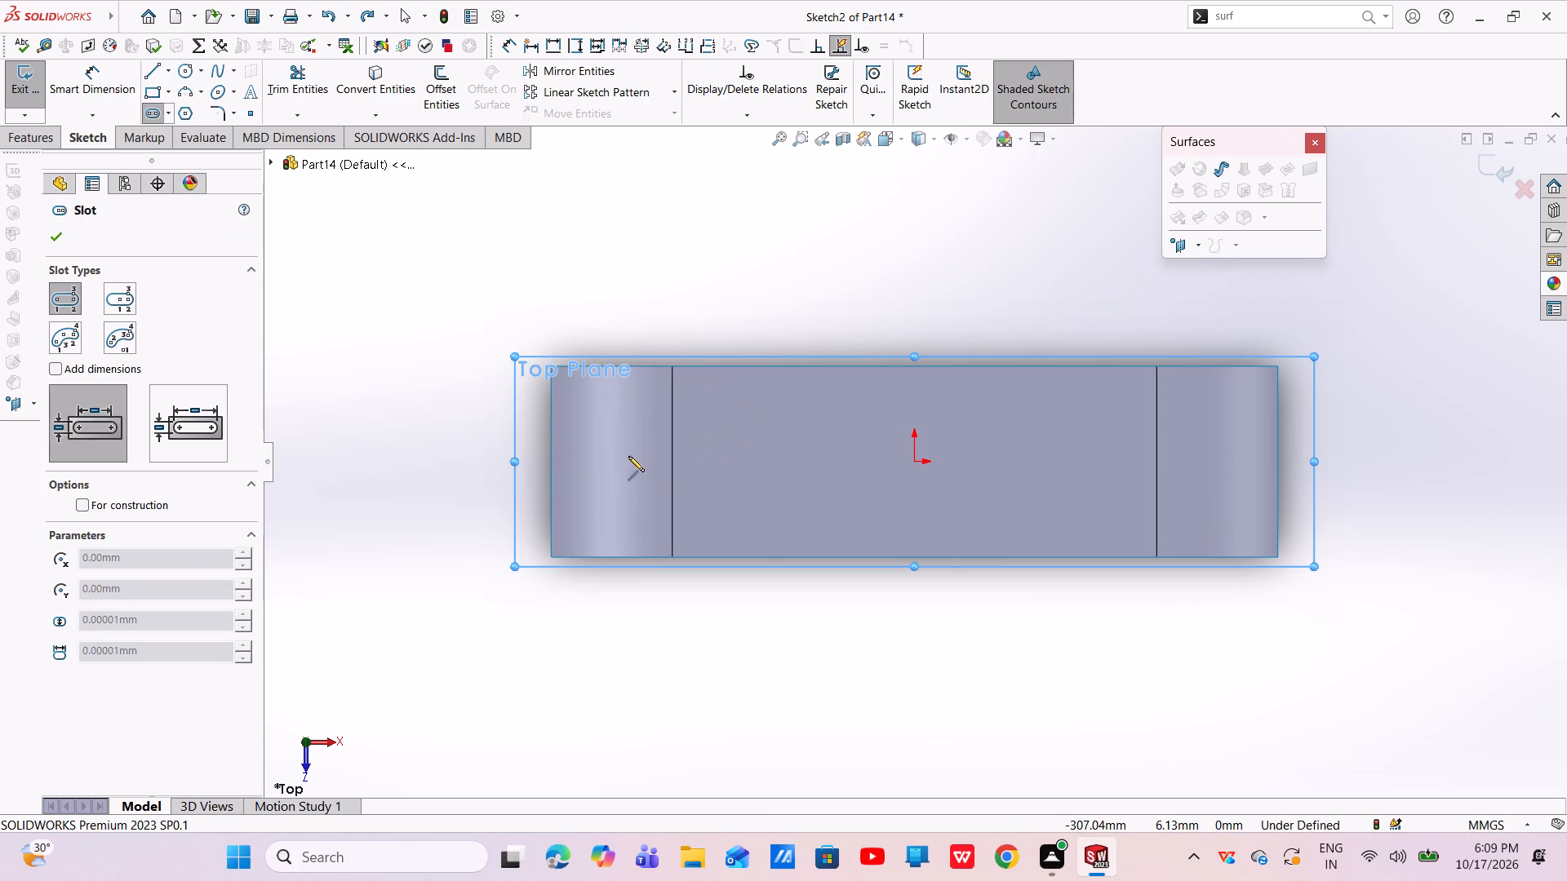
pyautogui.click(649, 465)
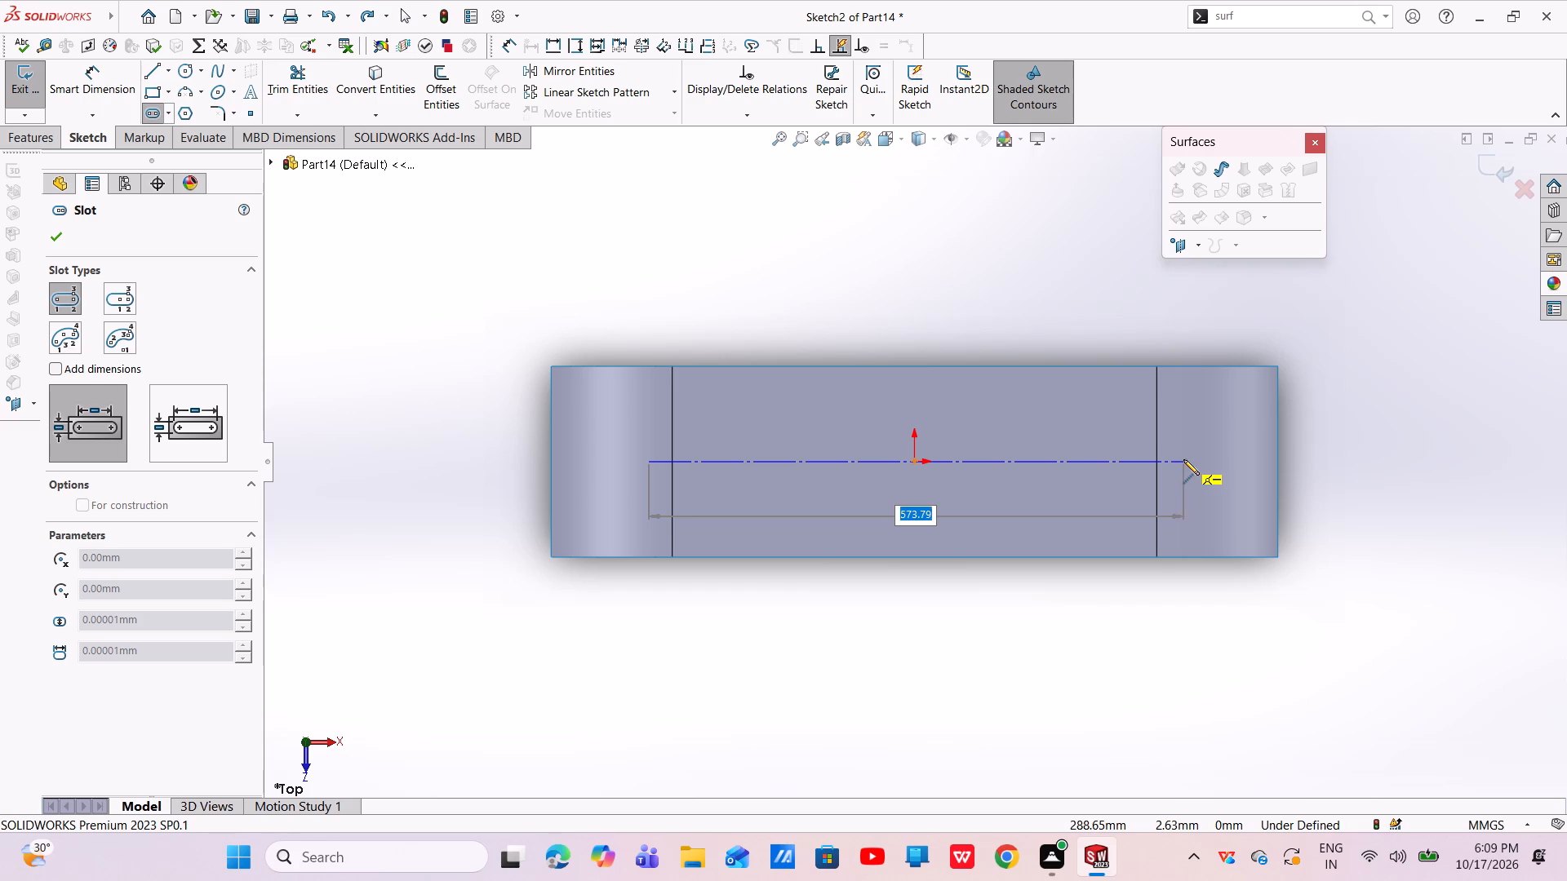
pyautogui.click(1188, 454)
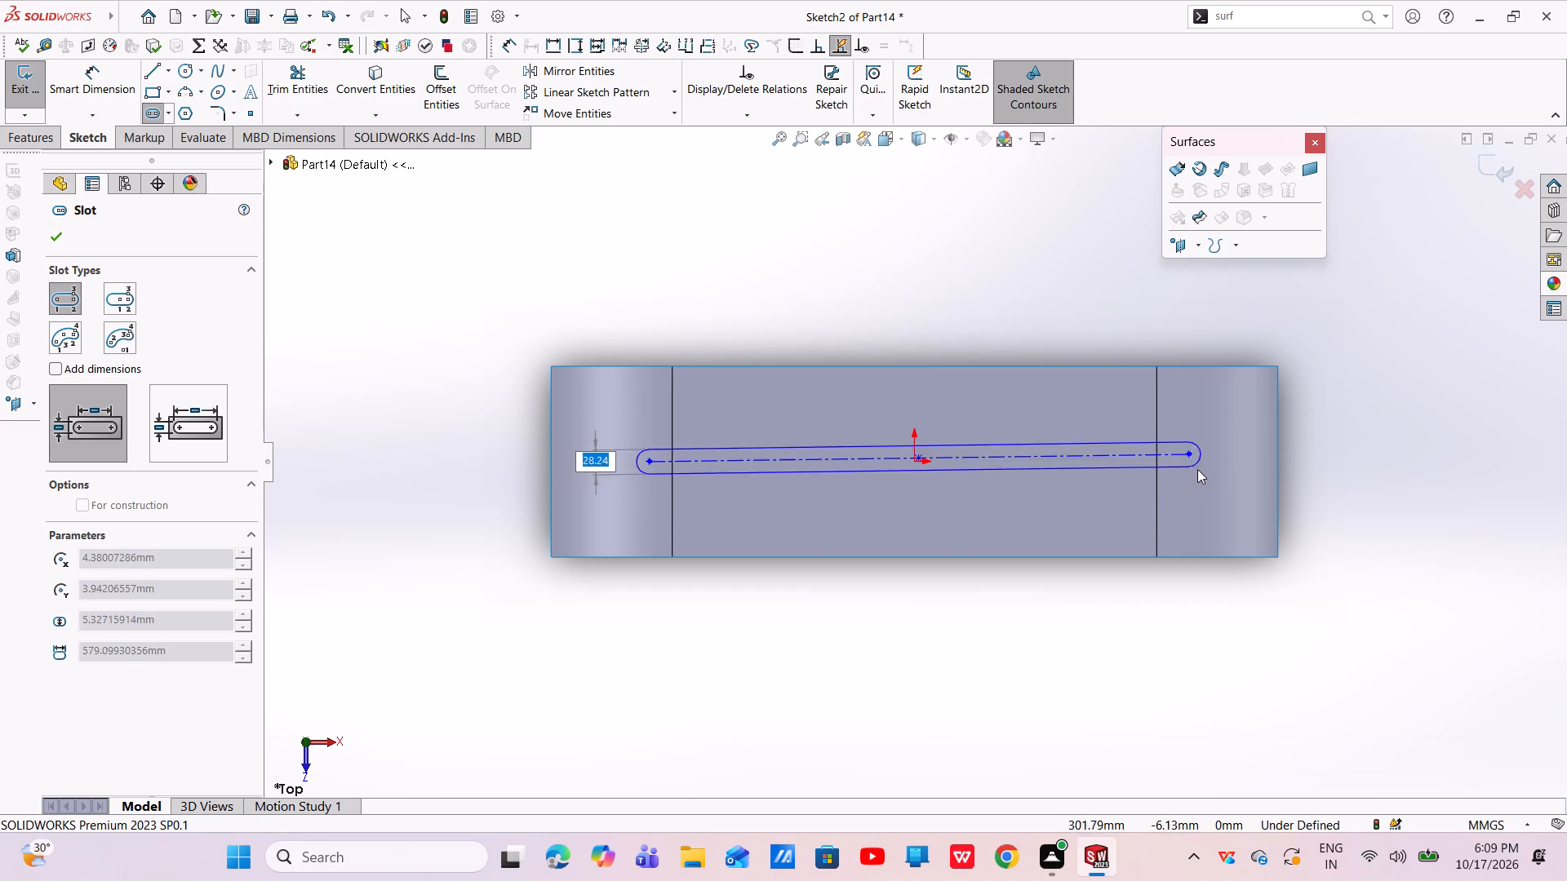
pyautogui.click(1219, 525)
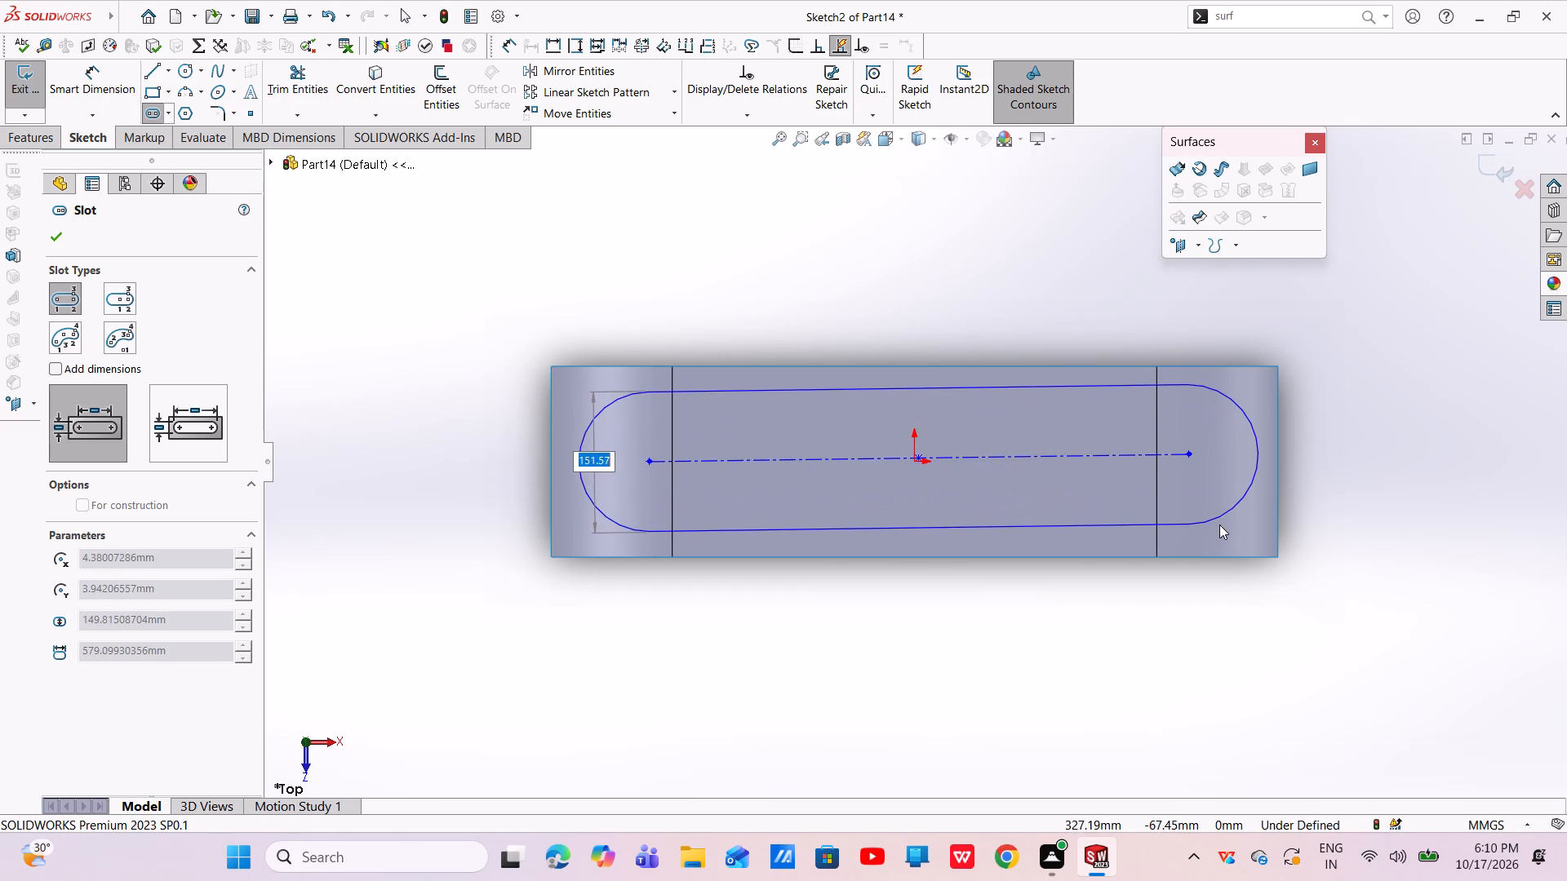
pyautogui.rightClick(1373, 435)
pyautogui.click(1381, 449)
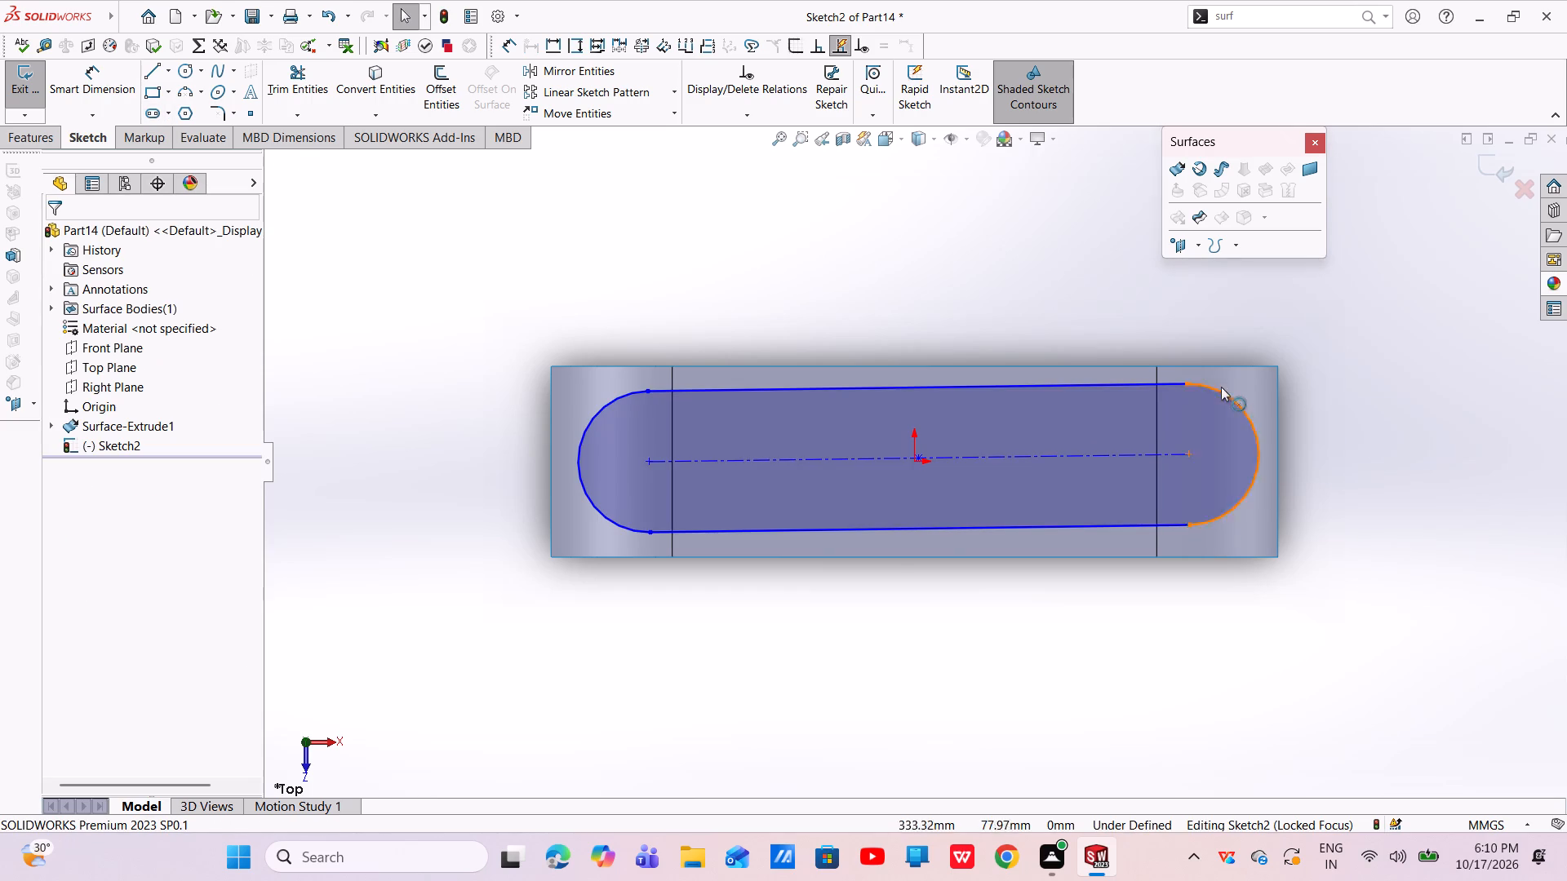
# Add a horizontal relation to the slot's centerline.
pyautogui.click(1098, 454)
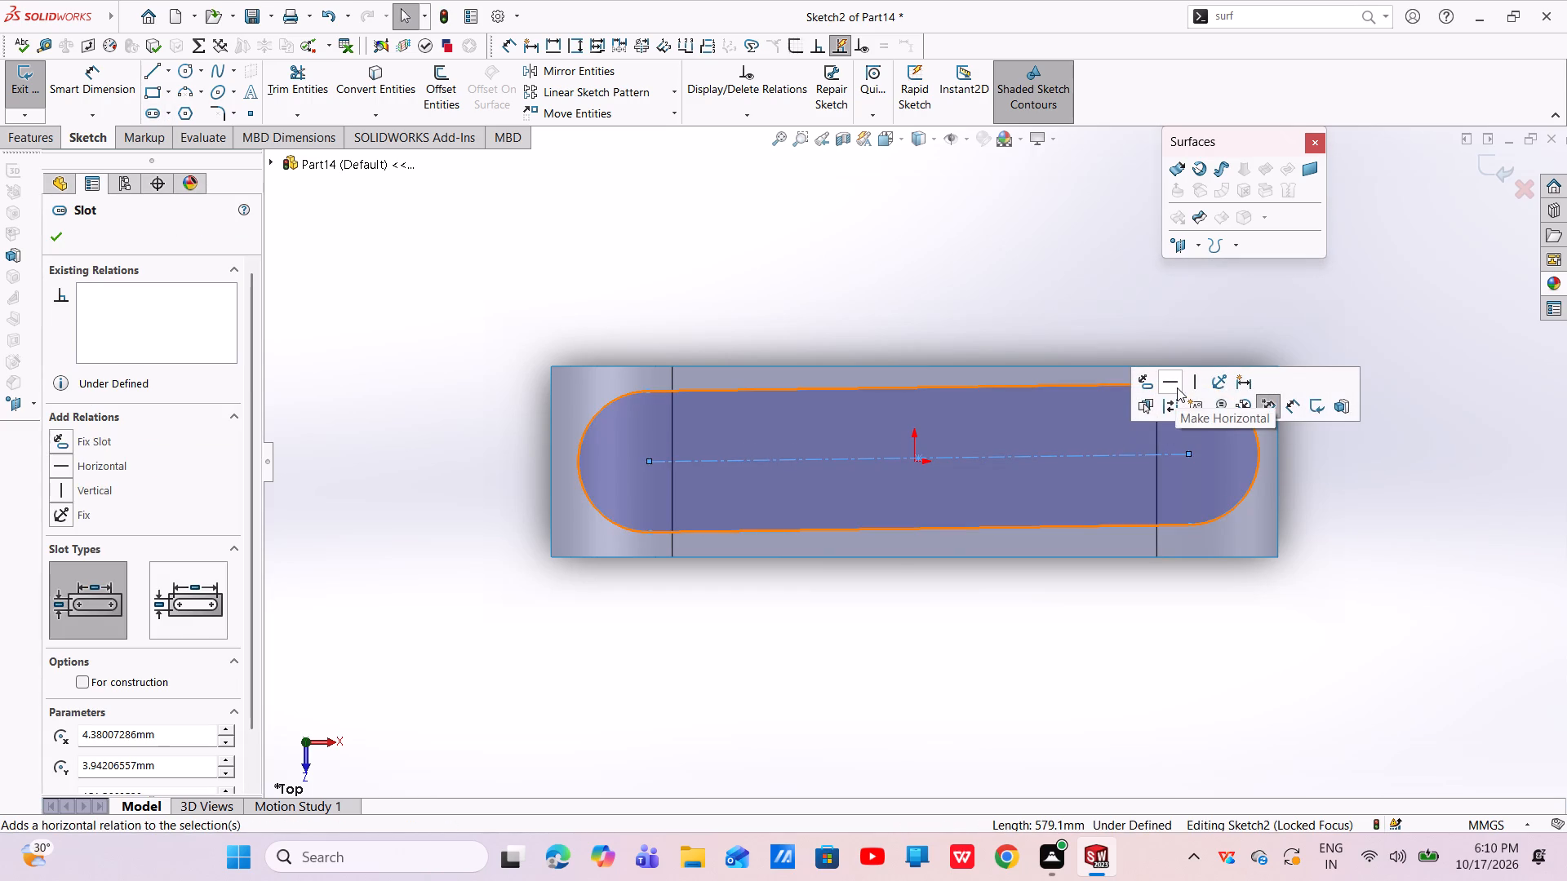
pyautogui.click(1177, 387)
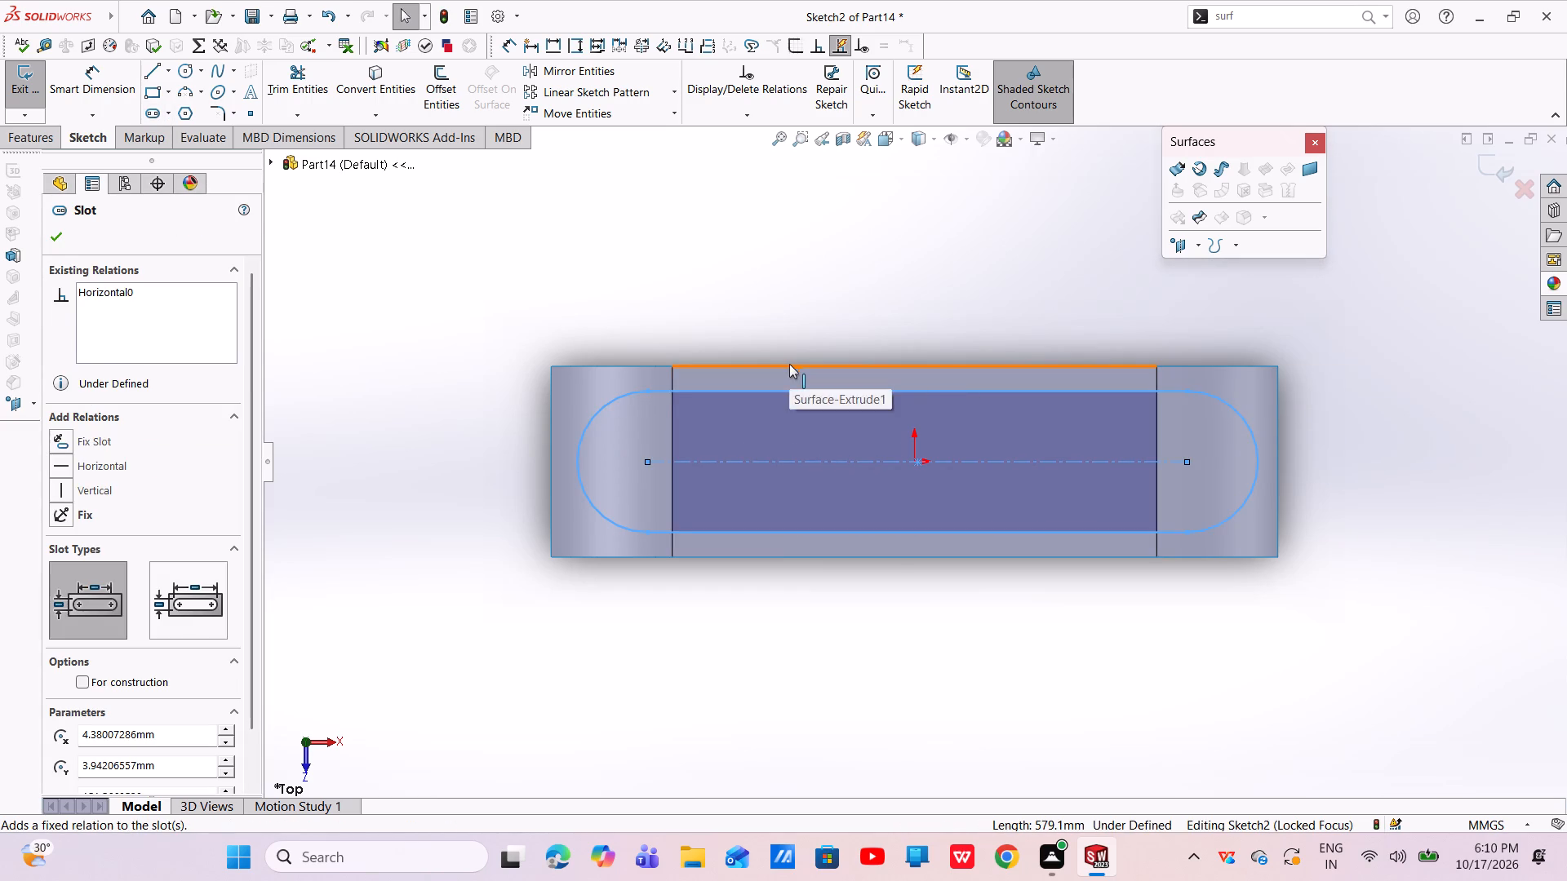
pyautogui.press('Escape')
# Dimension the slot's centerline length to 575 mm.
pyautogui.click(80, 94)
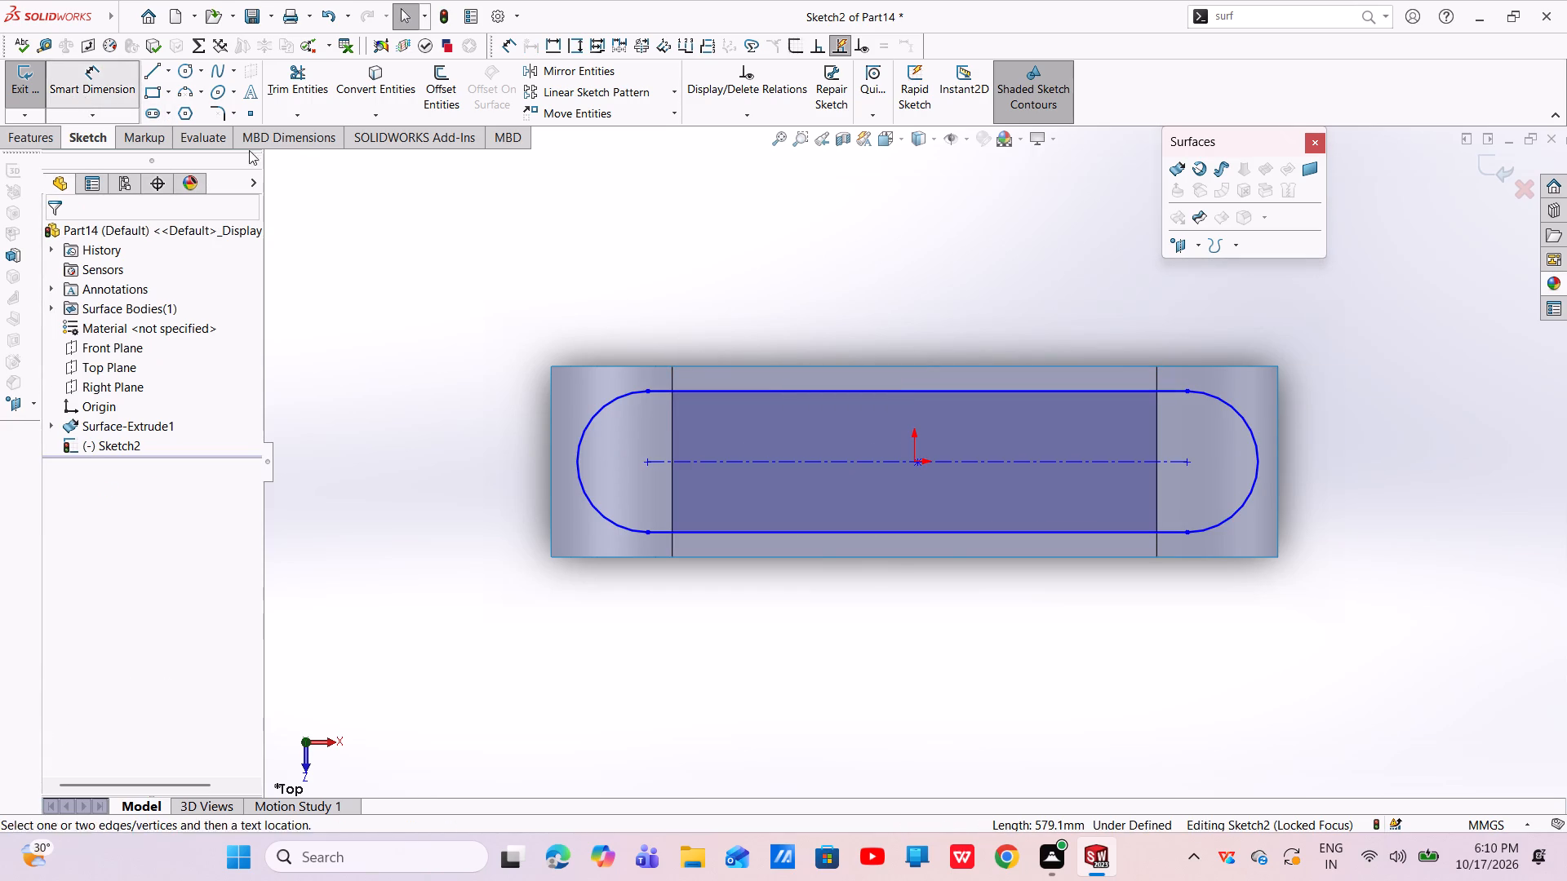
pyautogui.click(1108, 460)
pyautogui.click(931, 308)
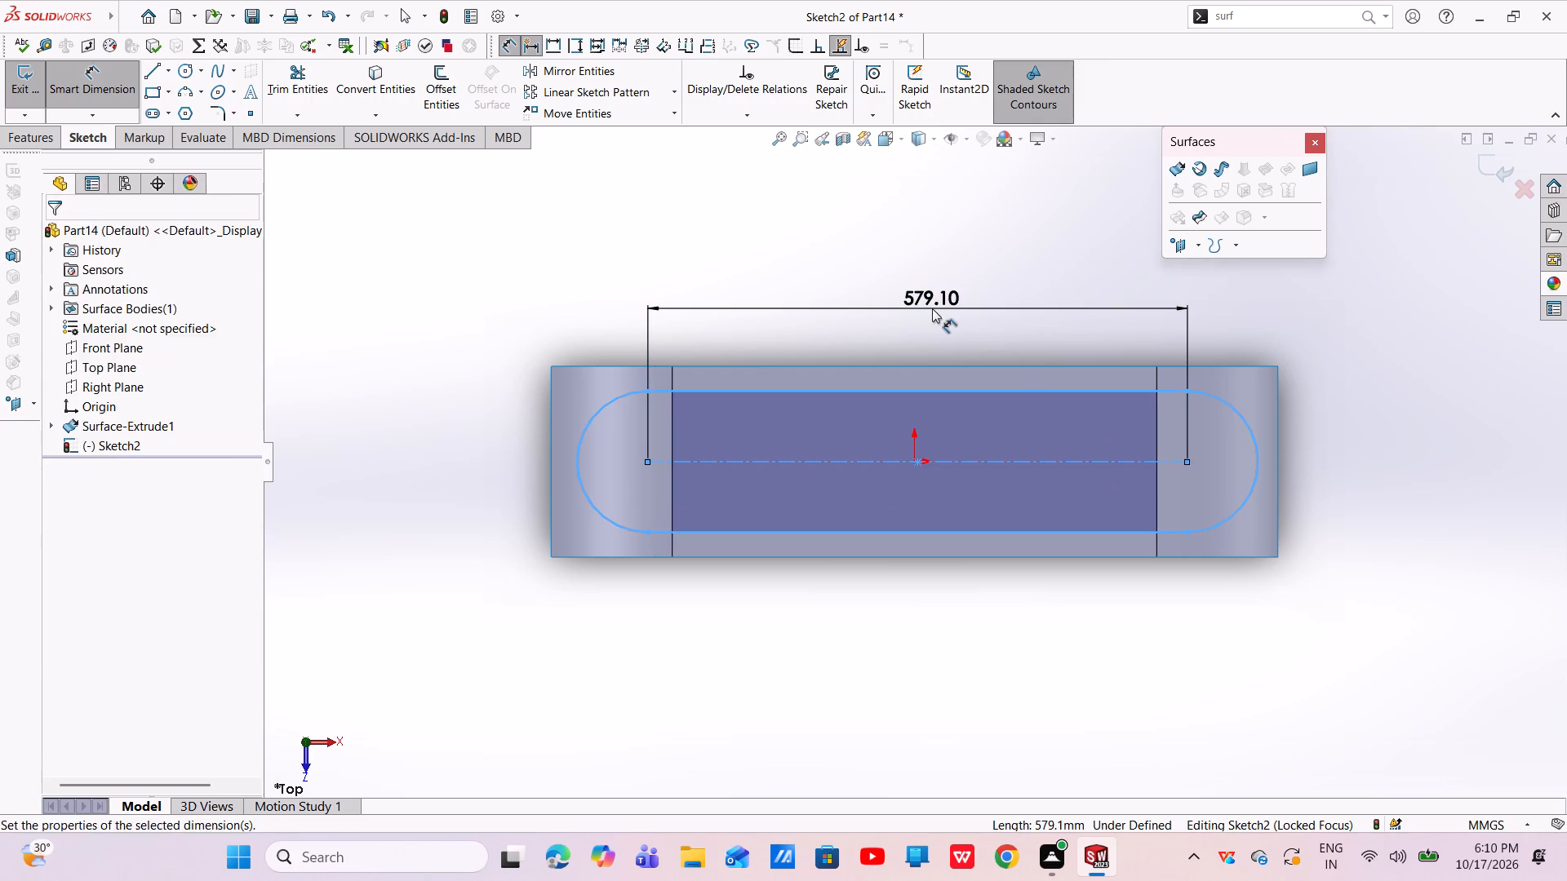
pyautogui.press('BackSpace')
pyautogui.write('575')
pyautogui.press('Return')
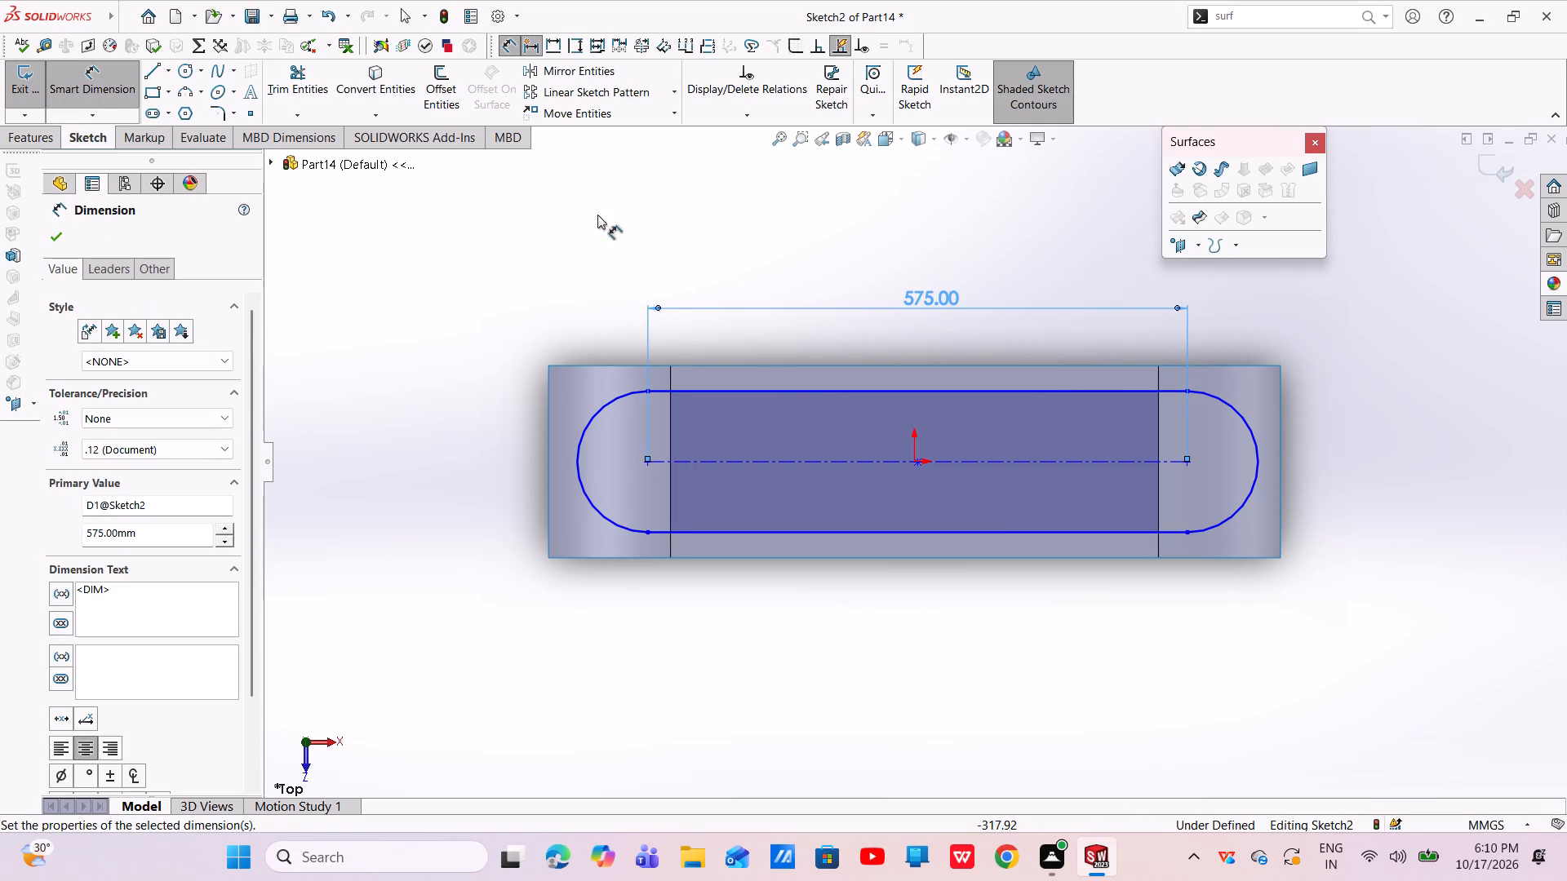
pyautogui.moveTo(60, 228); pyautogui.dragTo(77, 246)
# Dimension the radius of the slot's end arc to 100 mm.
pyautogui.click(579, 470)
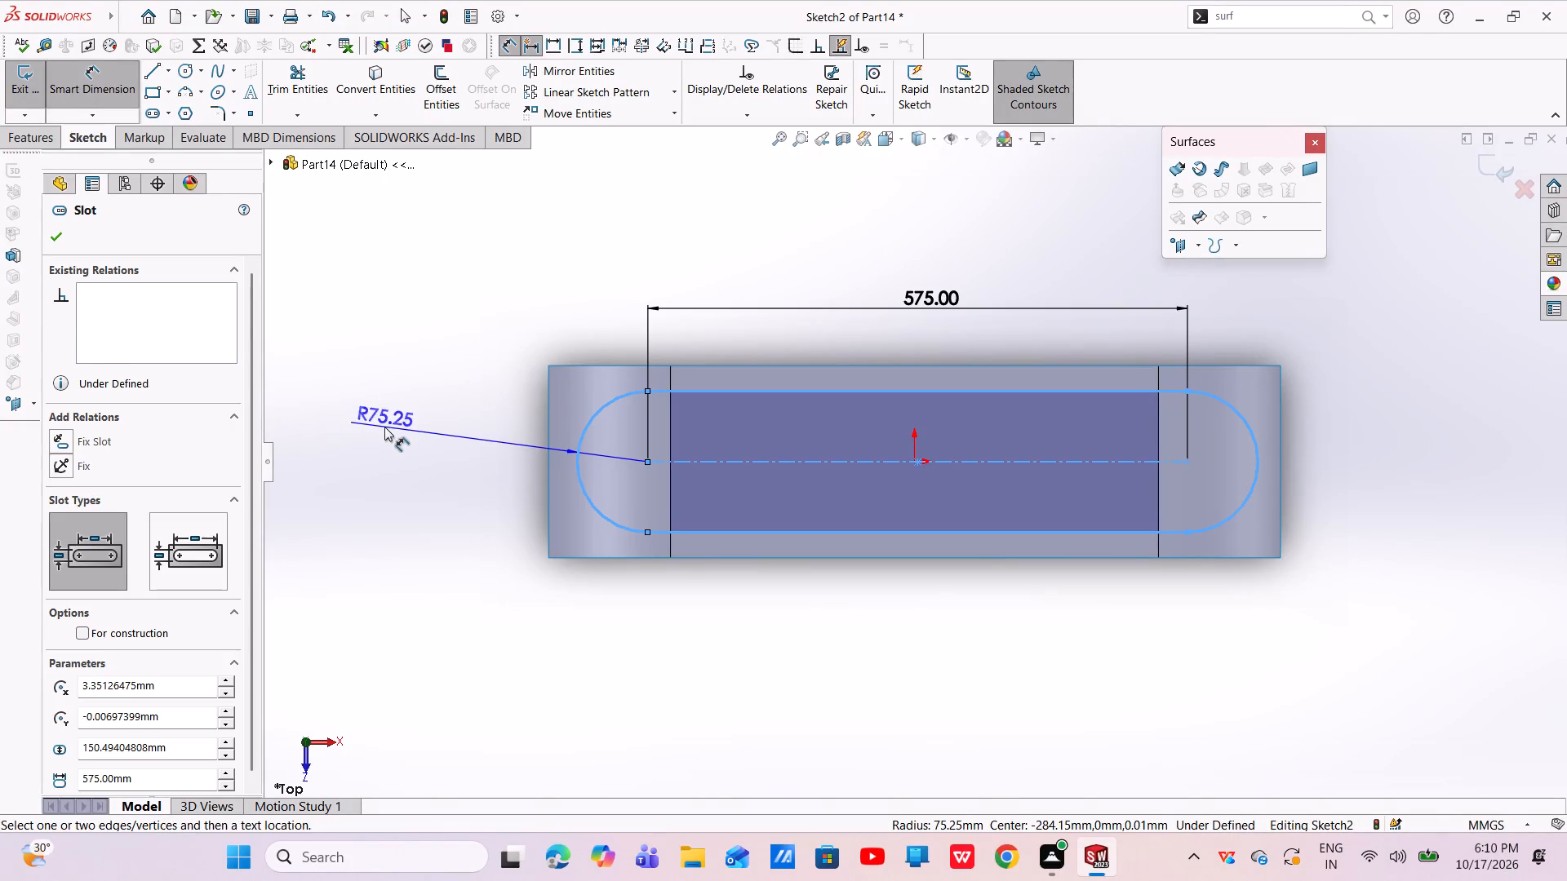
pyautogui.click(384, 427)
pyautogui.press('BackSpace')
pyautogui.write('10')
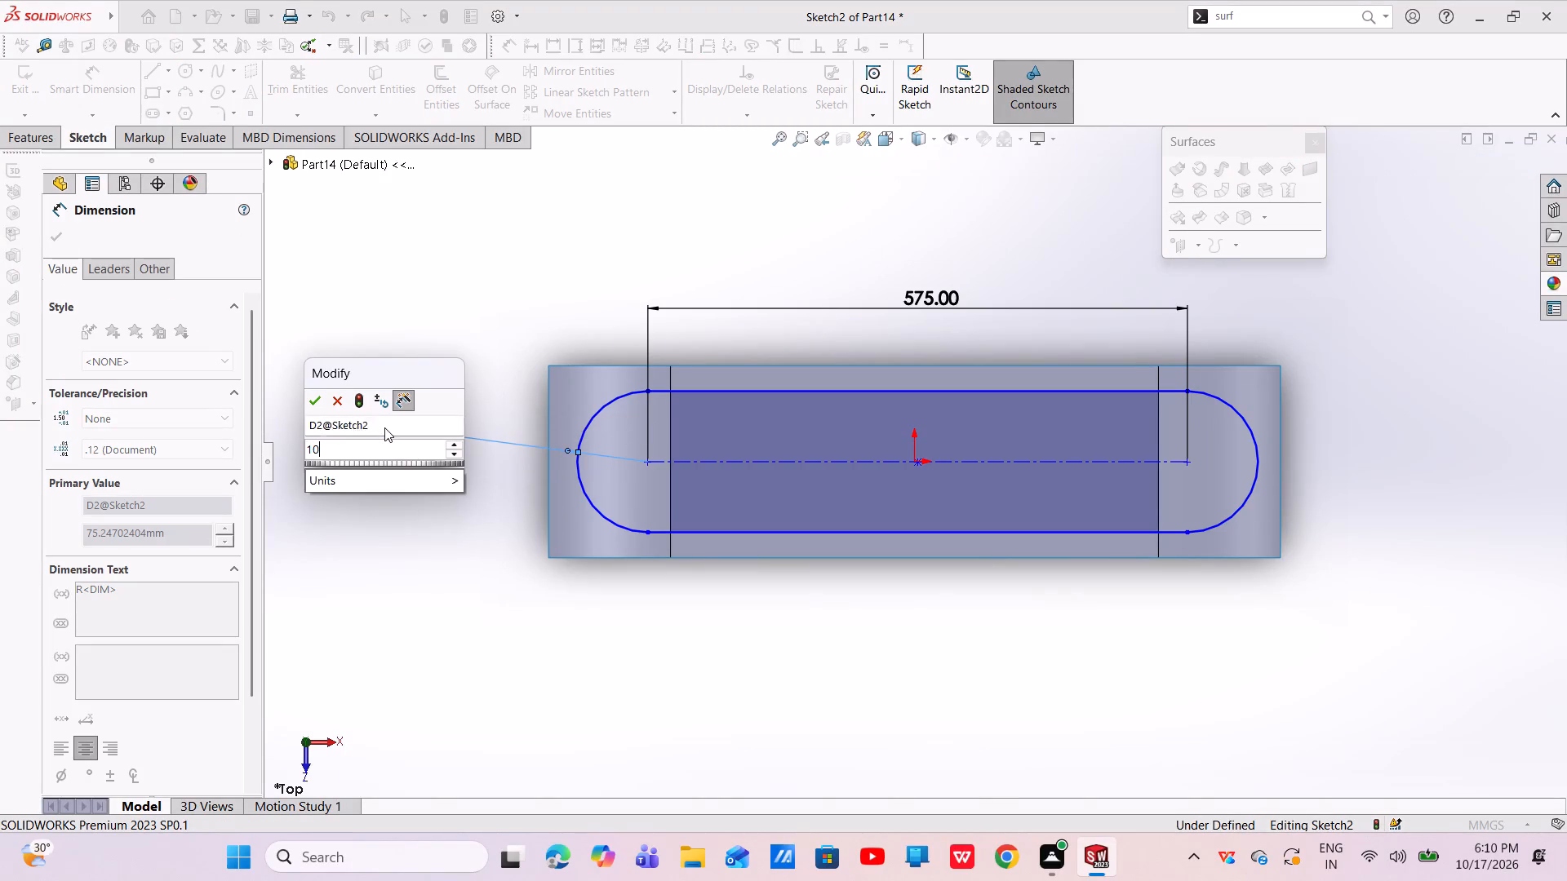
pyautogui.press('Return')
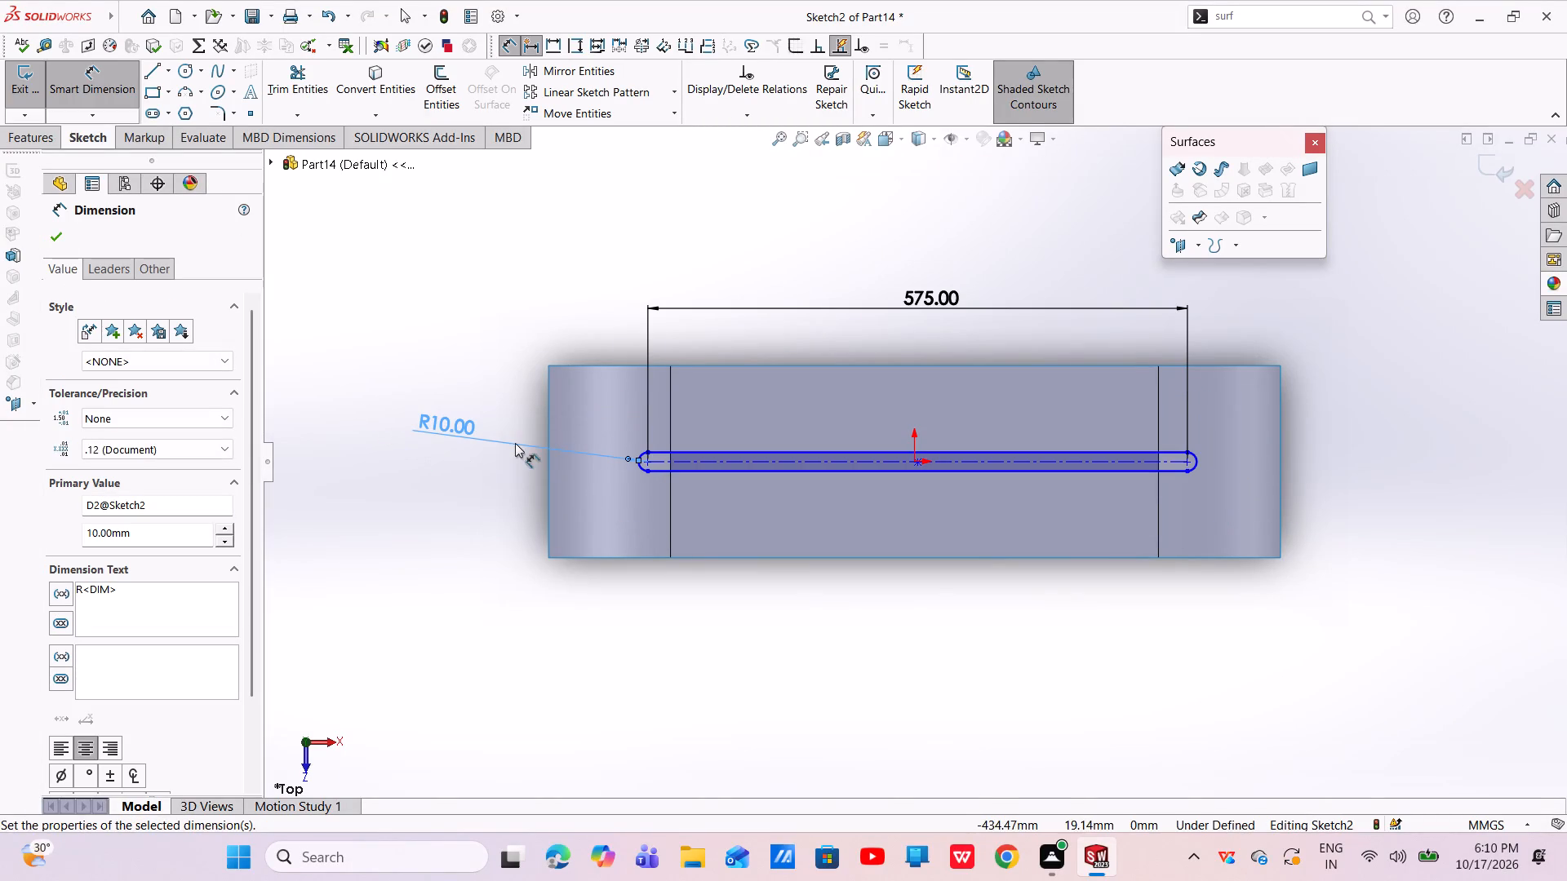
pyautogui.click(486, 427)
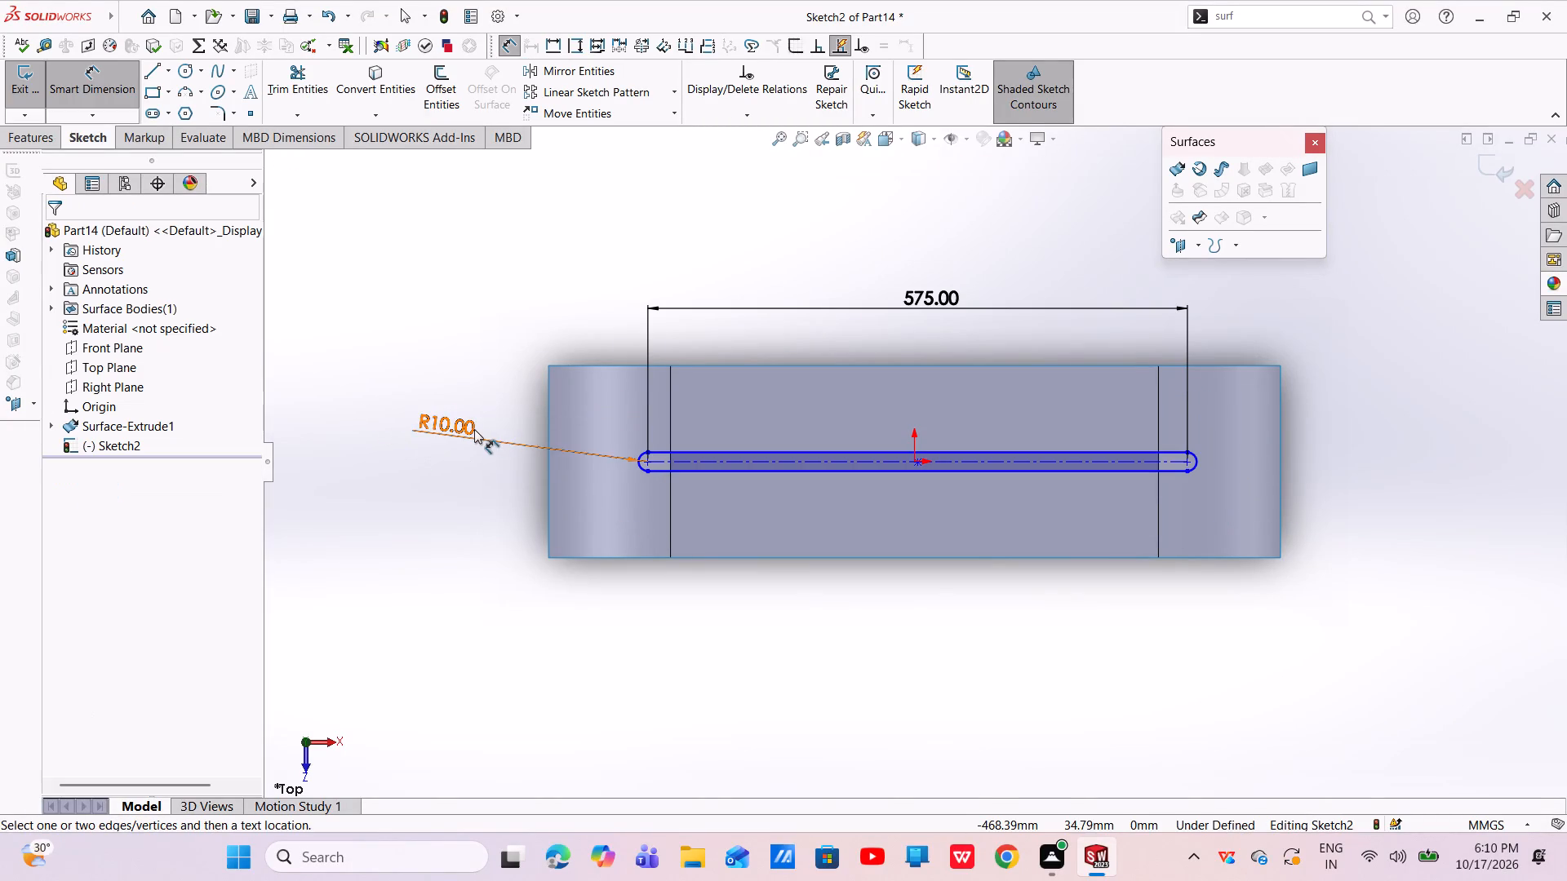
pyautogui.doubleClick(474, 429)
pyautogui.press('BackSpace')
pyautogui.write('10')
pyautogui.press('0')
pyautogui.press('Return')
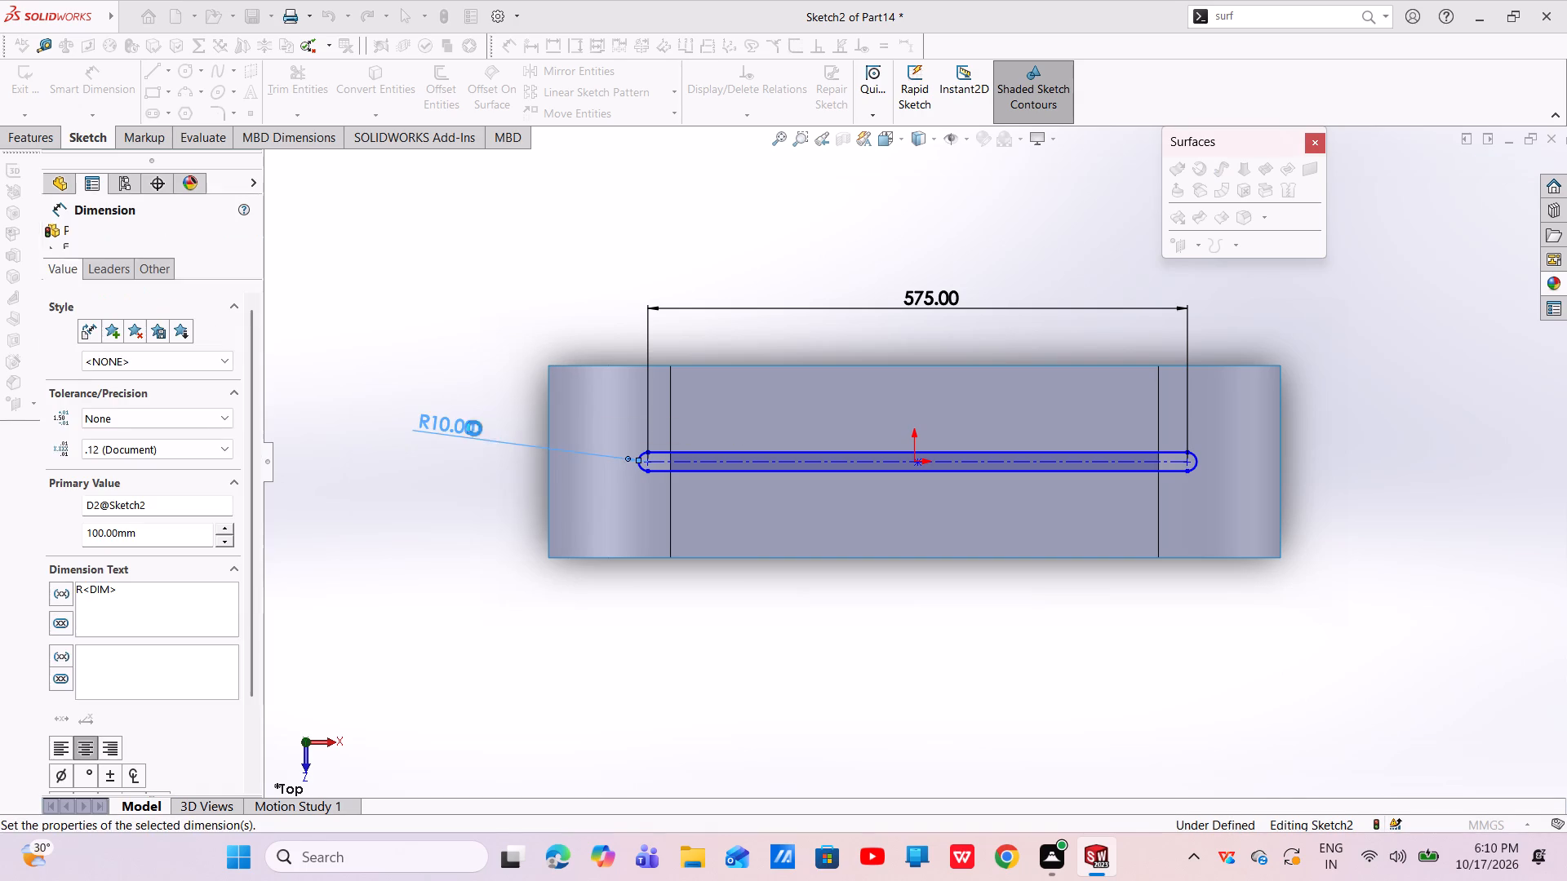
pyautogui.press('Escape')
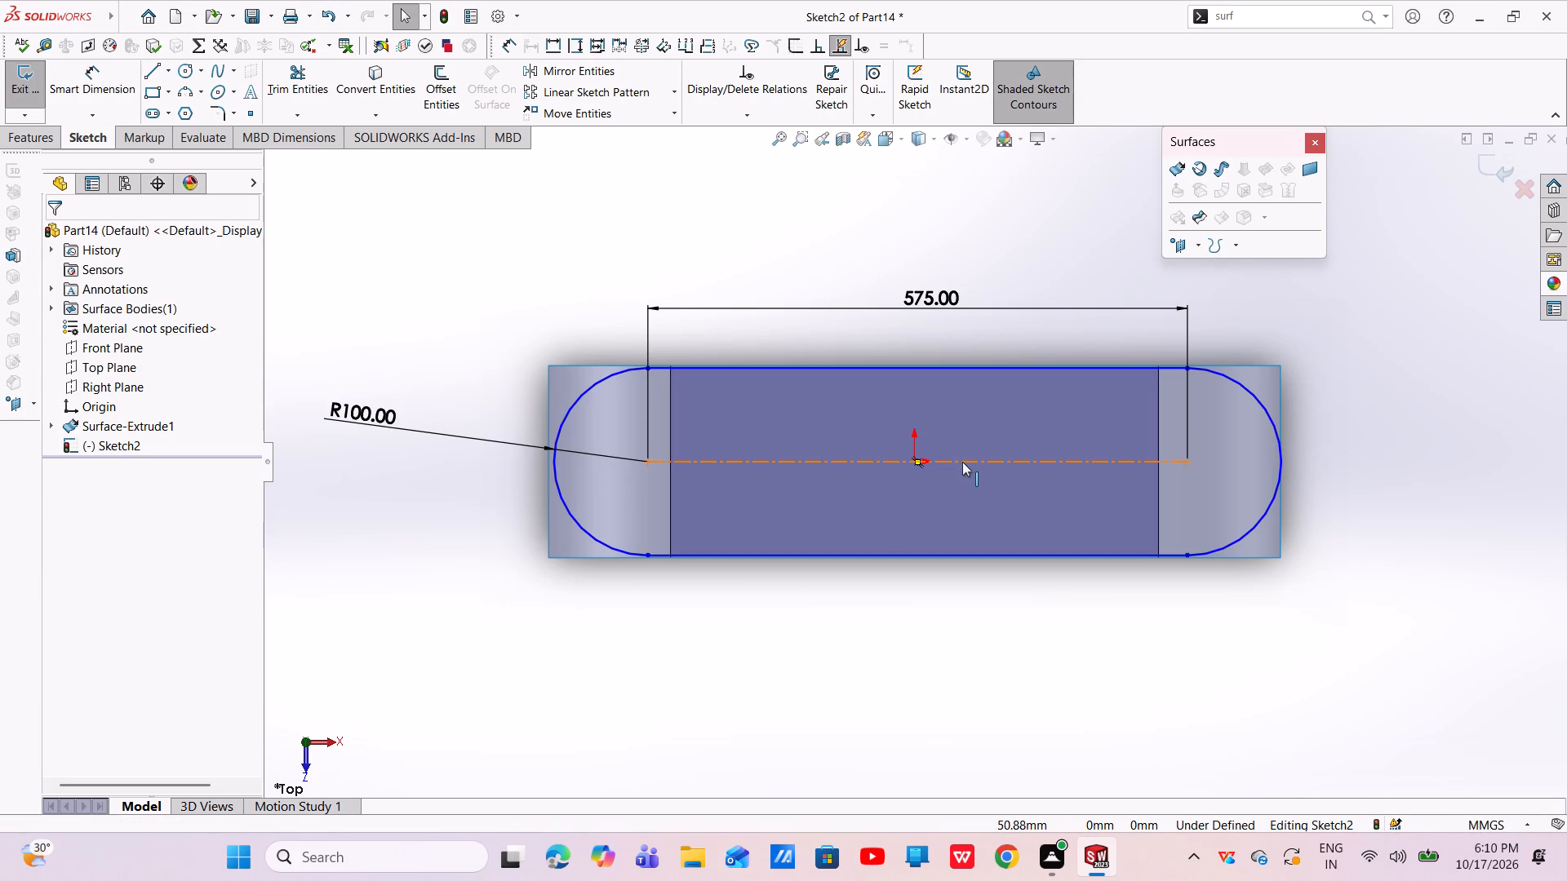
pyautogui.press('Escape')
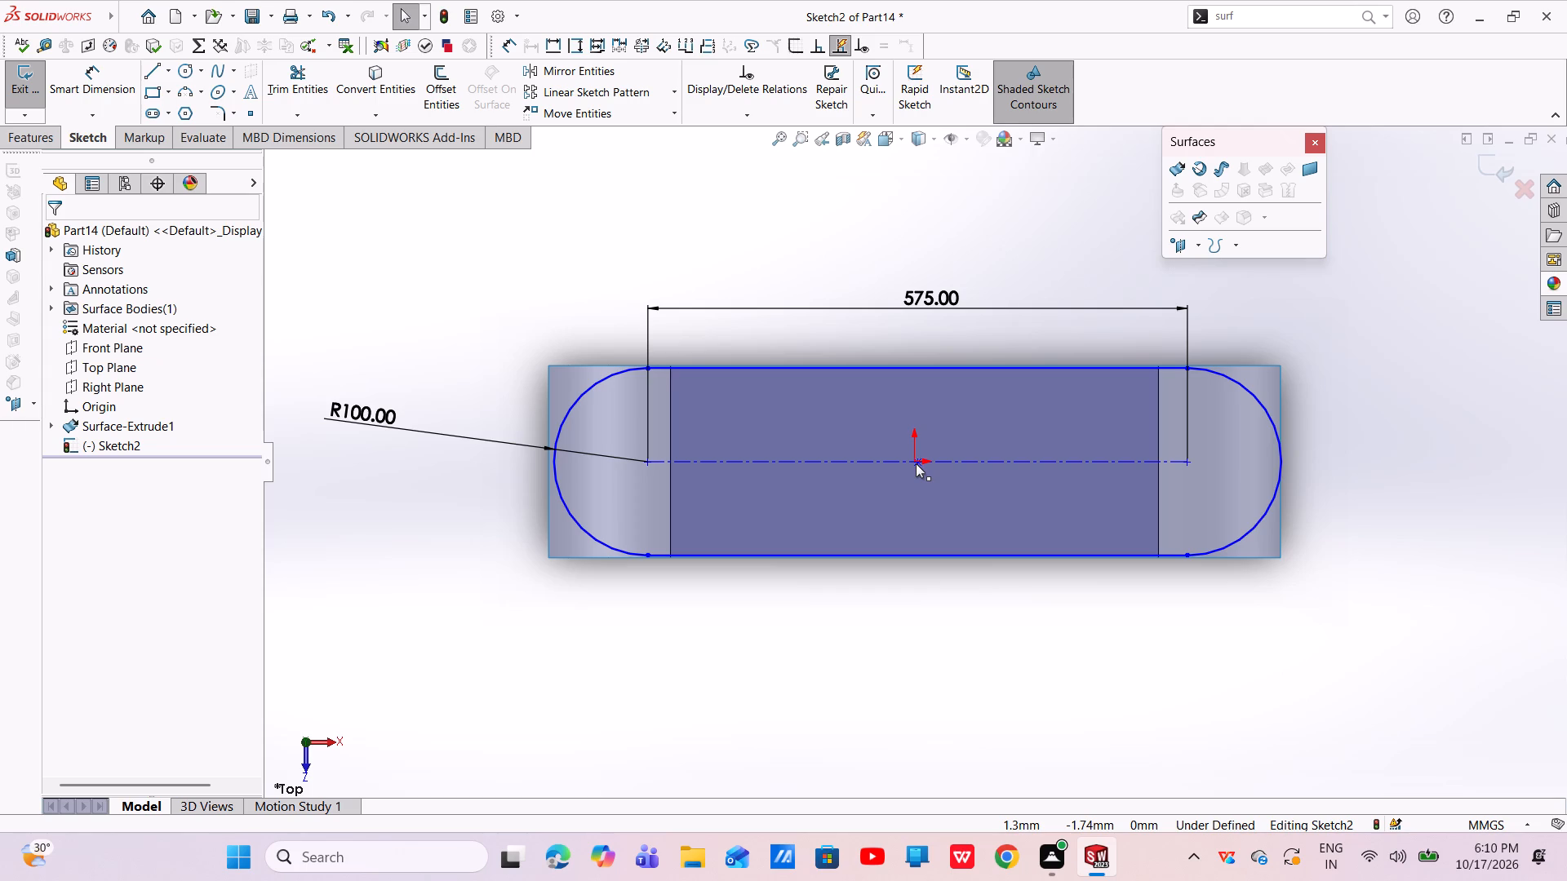
pyautogui.press('Escape')
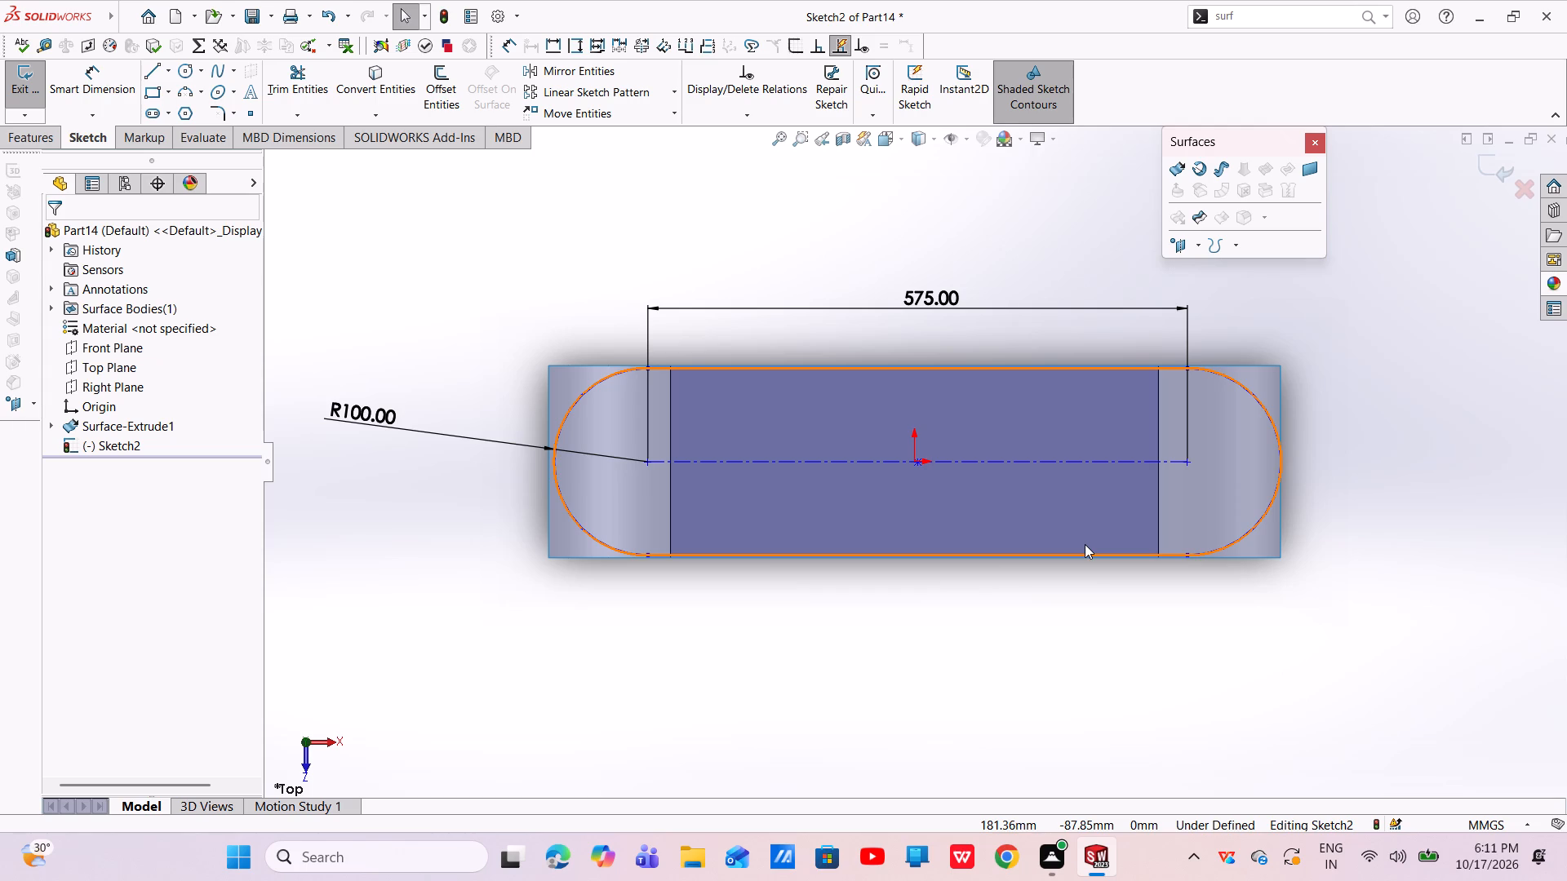
# Show the extruded surface and slot sketch in isometric view.
pyautogui.click(904, 139)
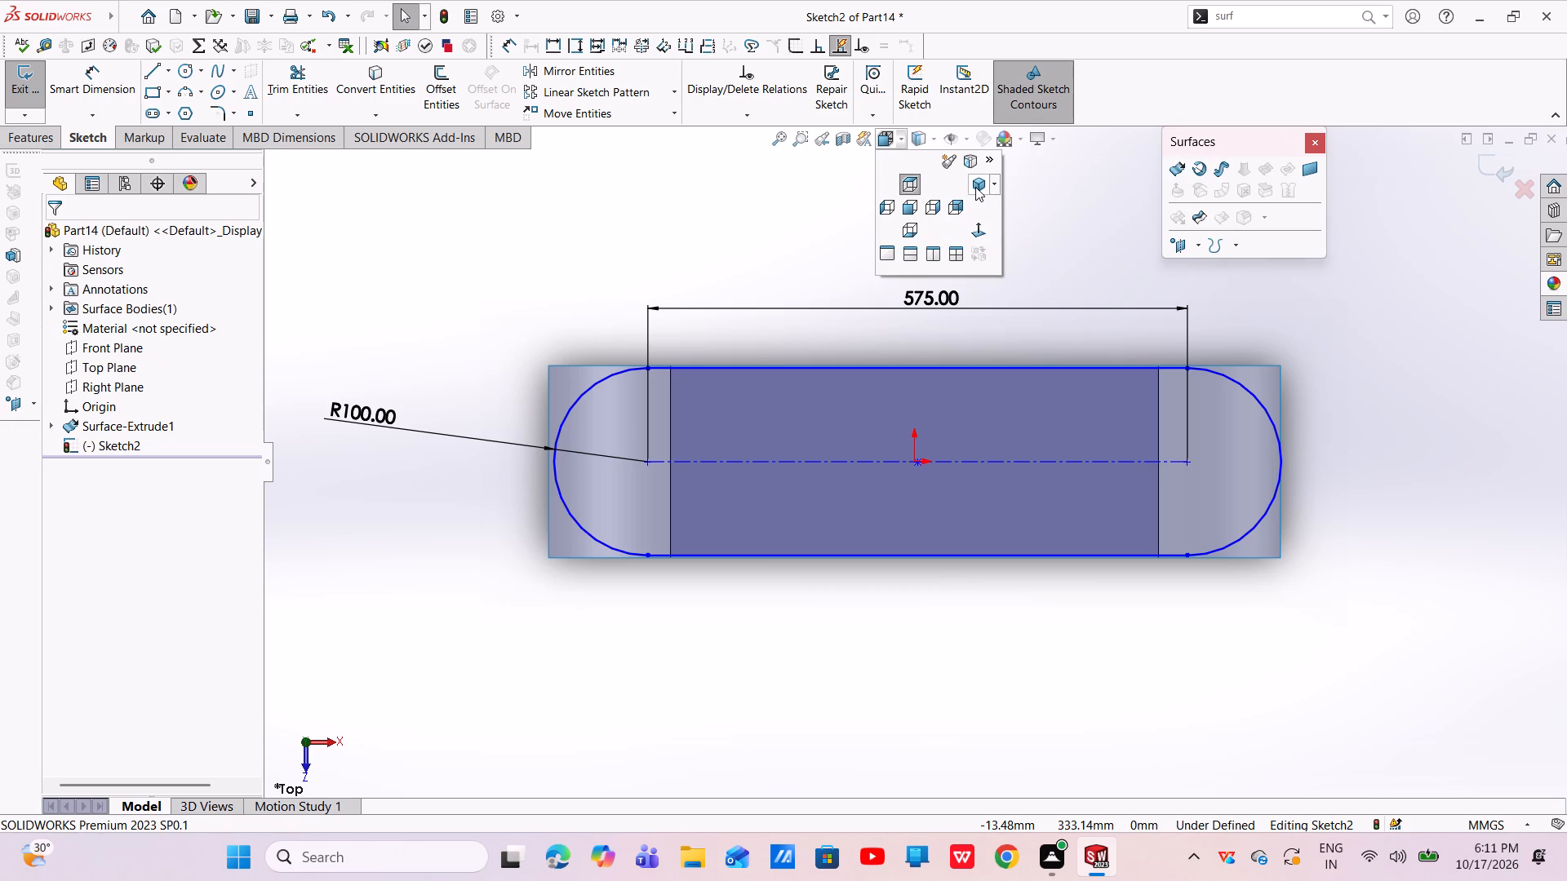
pyautogui.click(975, 187)
pyautogui.scroll(4, 815, 514)
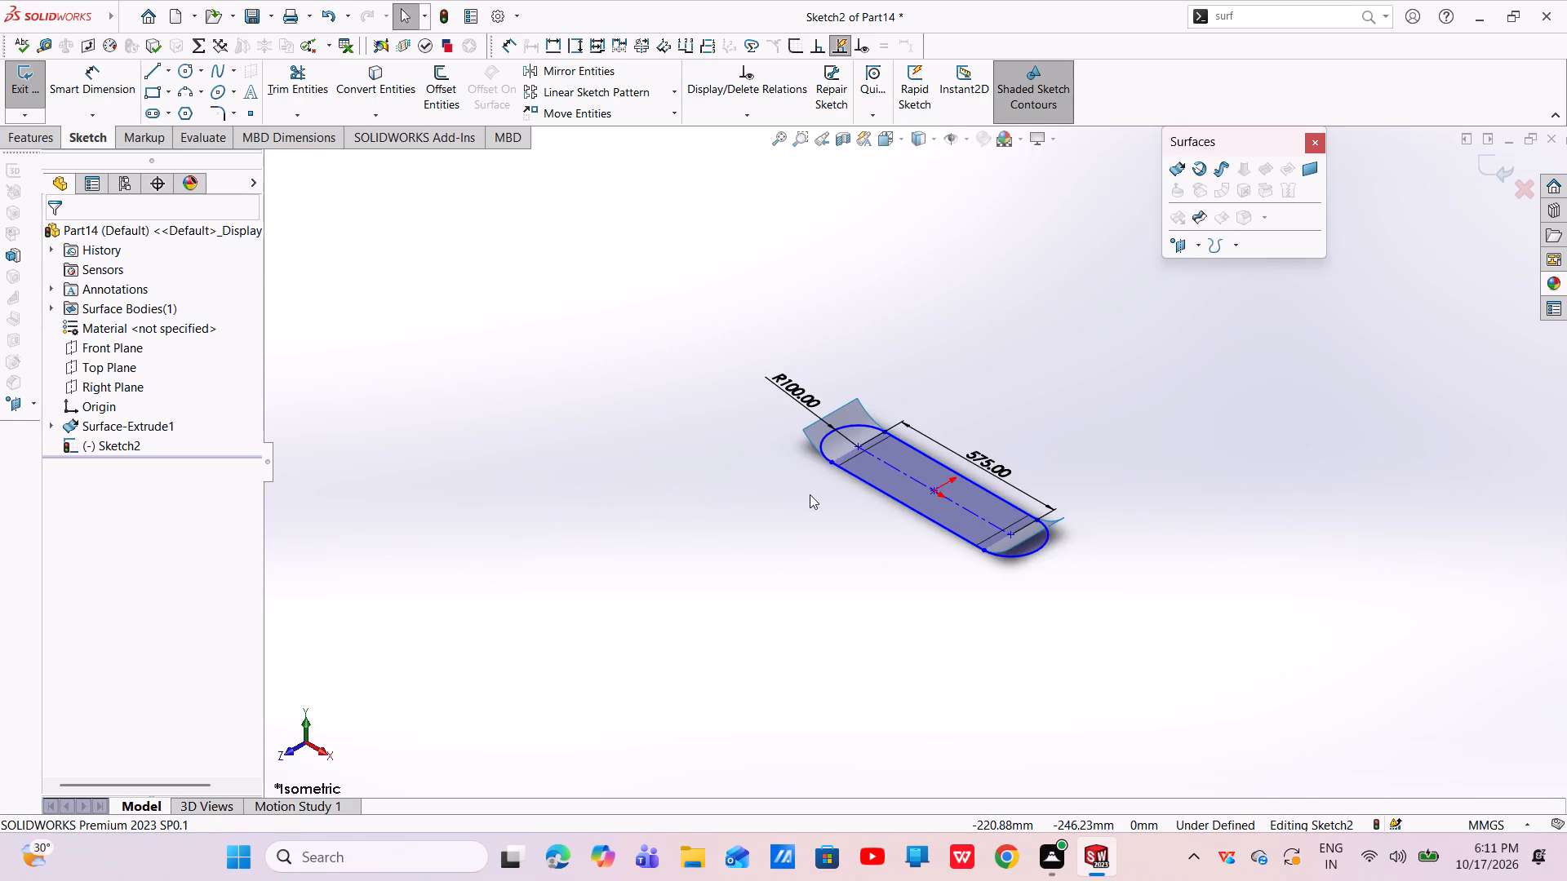
# Finish the slot sketch and return to the part model.
pyautogui.moveTo(810, 494); pyautogui.dragTo(886, 513, button='middle')
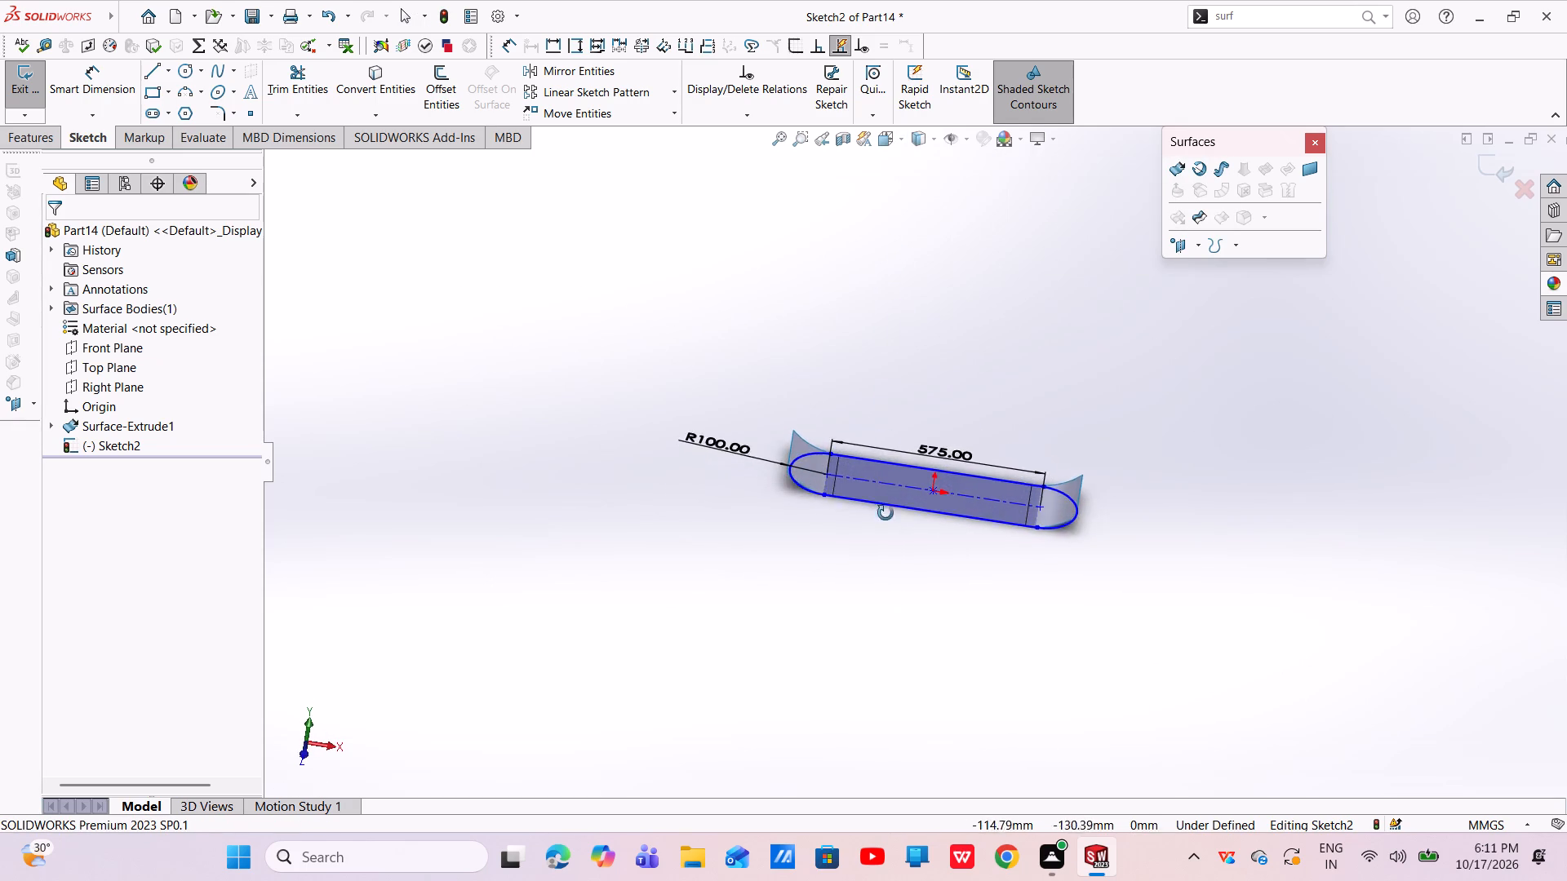
pyautogui.moveTo(886, 513); pyautogui.dragTo(876, 554, button='middle')
pyautogui.scroll(1, 876, 554)
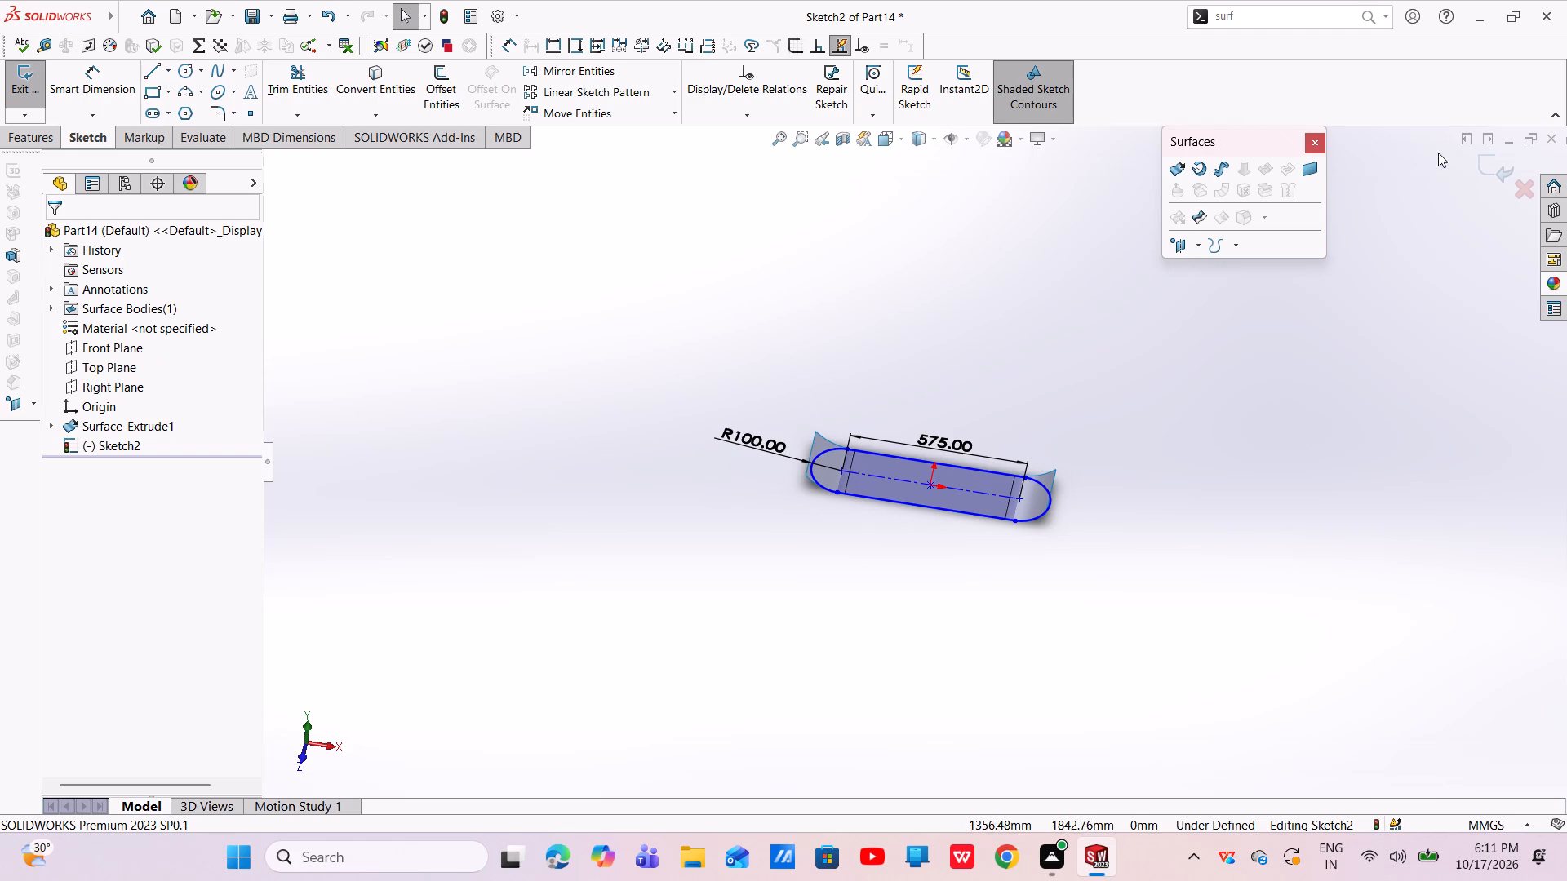
pyautogui.click(1480, 160)
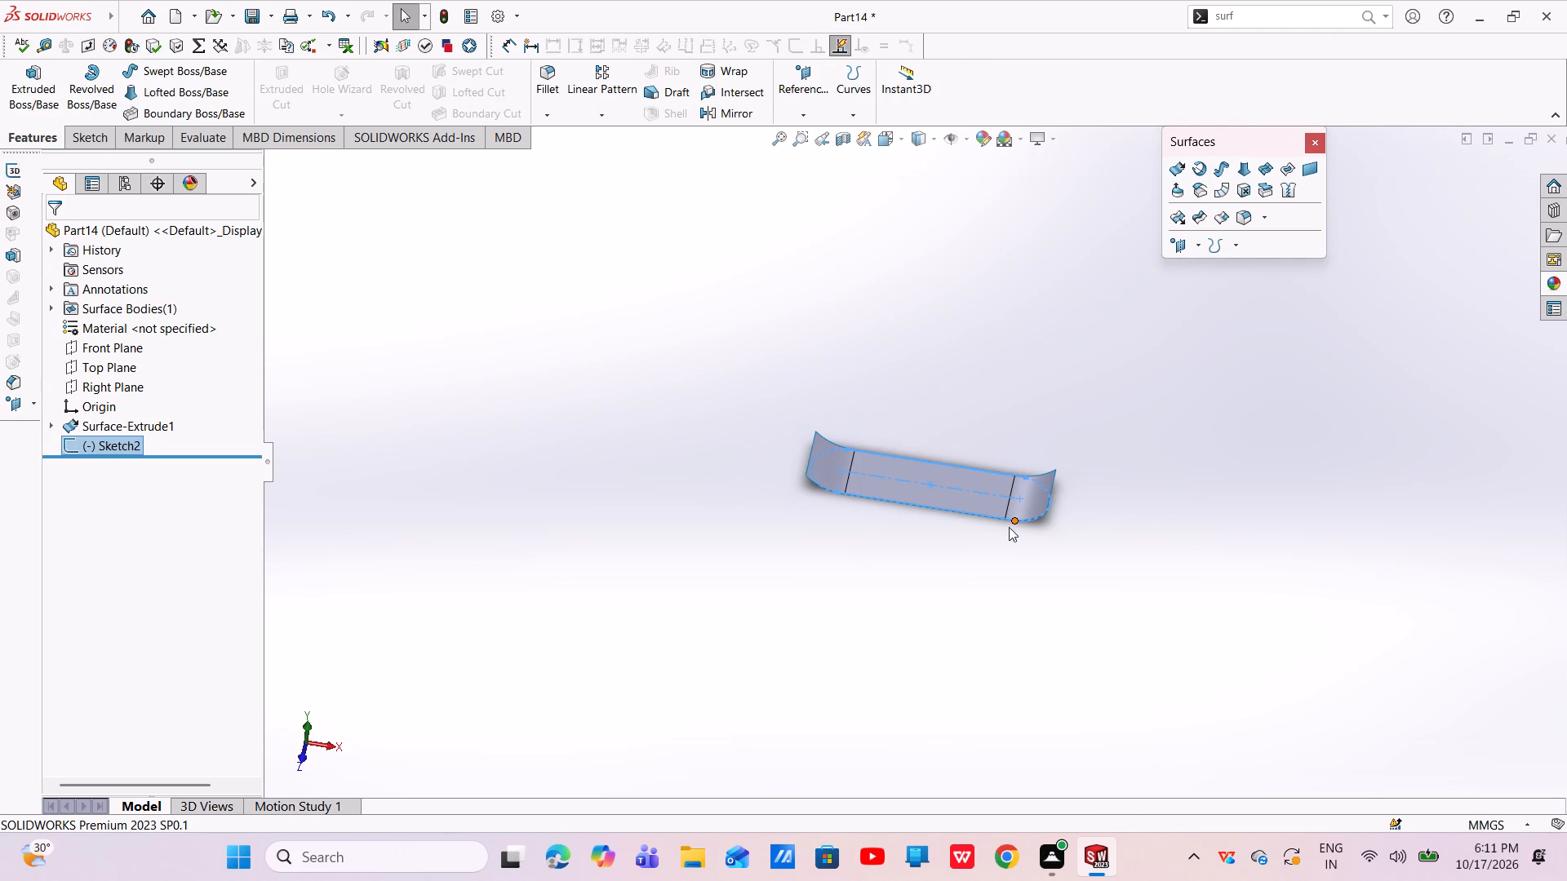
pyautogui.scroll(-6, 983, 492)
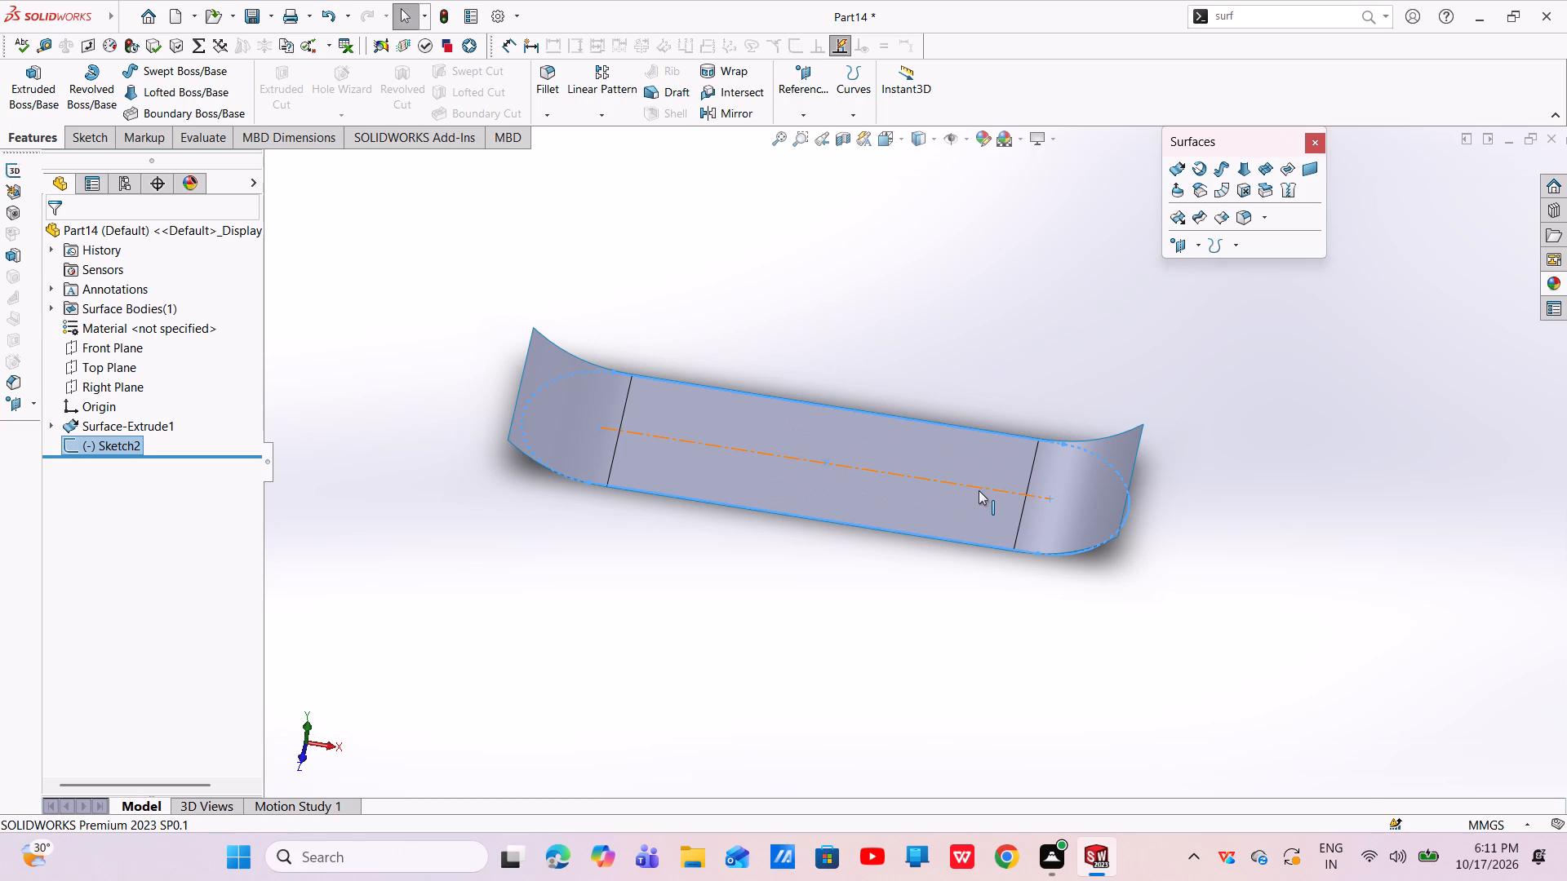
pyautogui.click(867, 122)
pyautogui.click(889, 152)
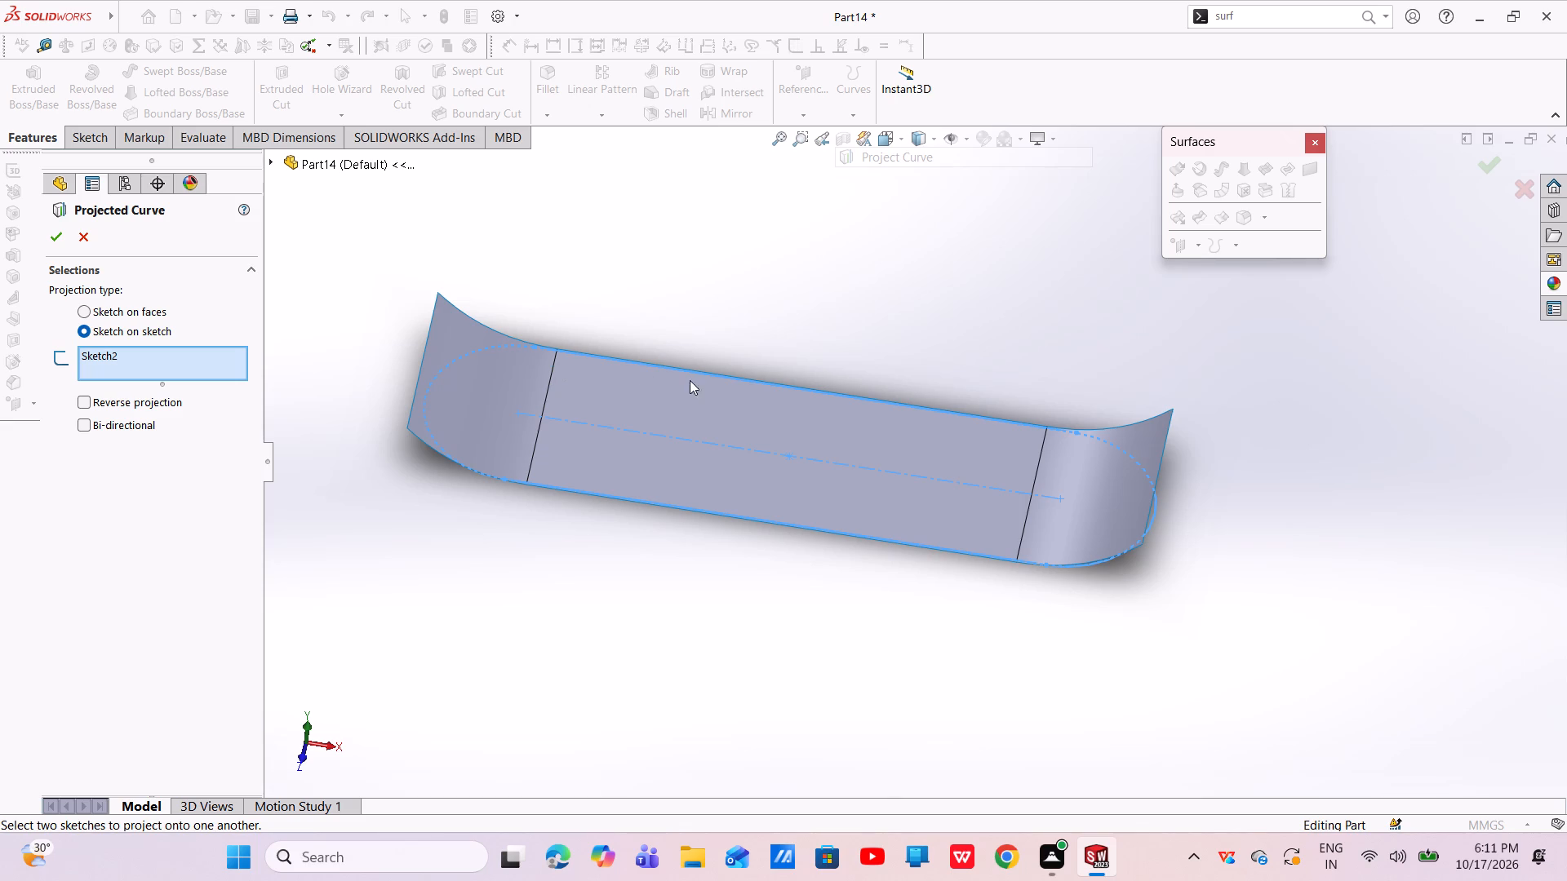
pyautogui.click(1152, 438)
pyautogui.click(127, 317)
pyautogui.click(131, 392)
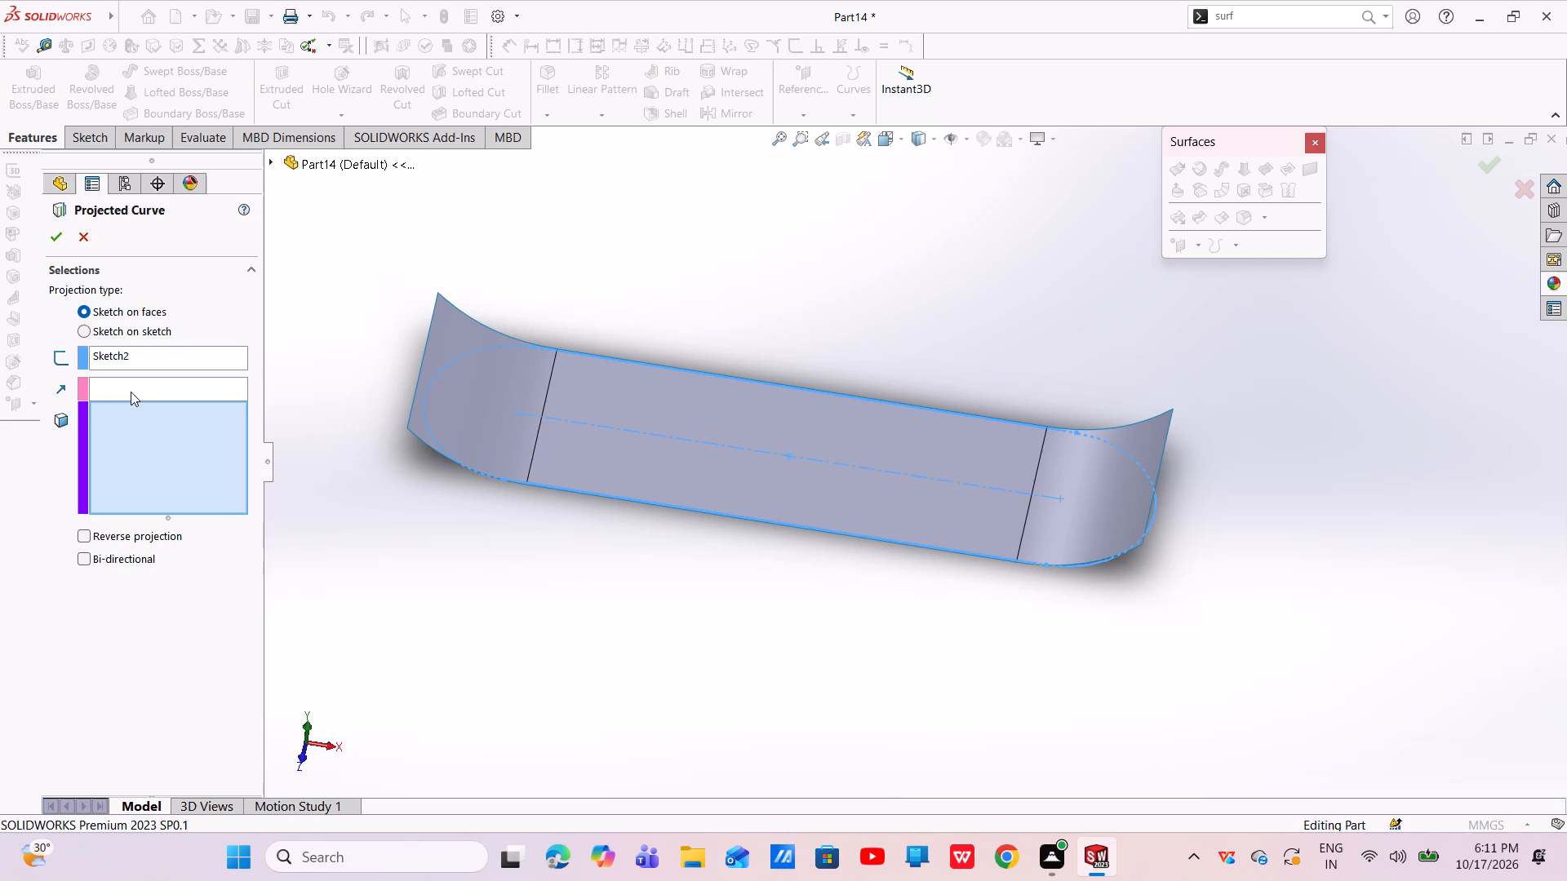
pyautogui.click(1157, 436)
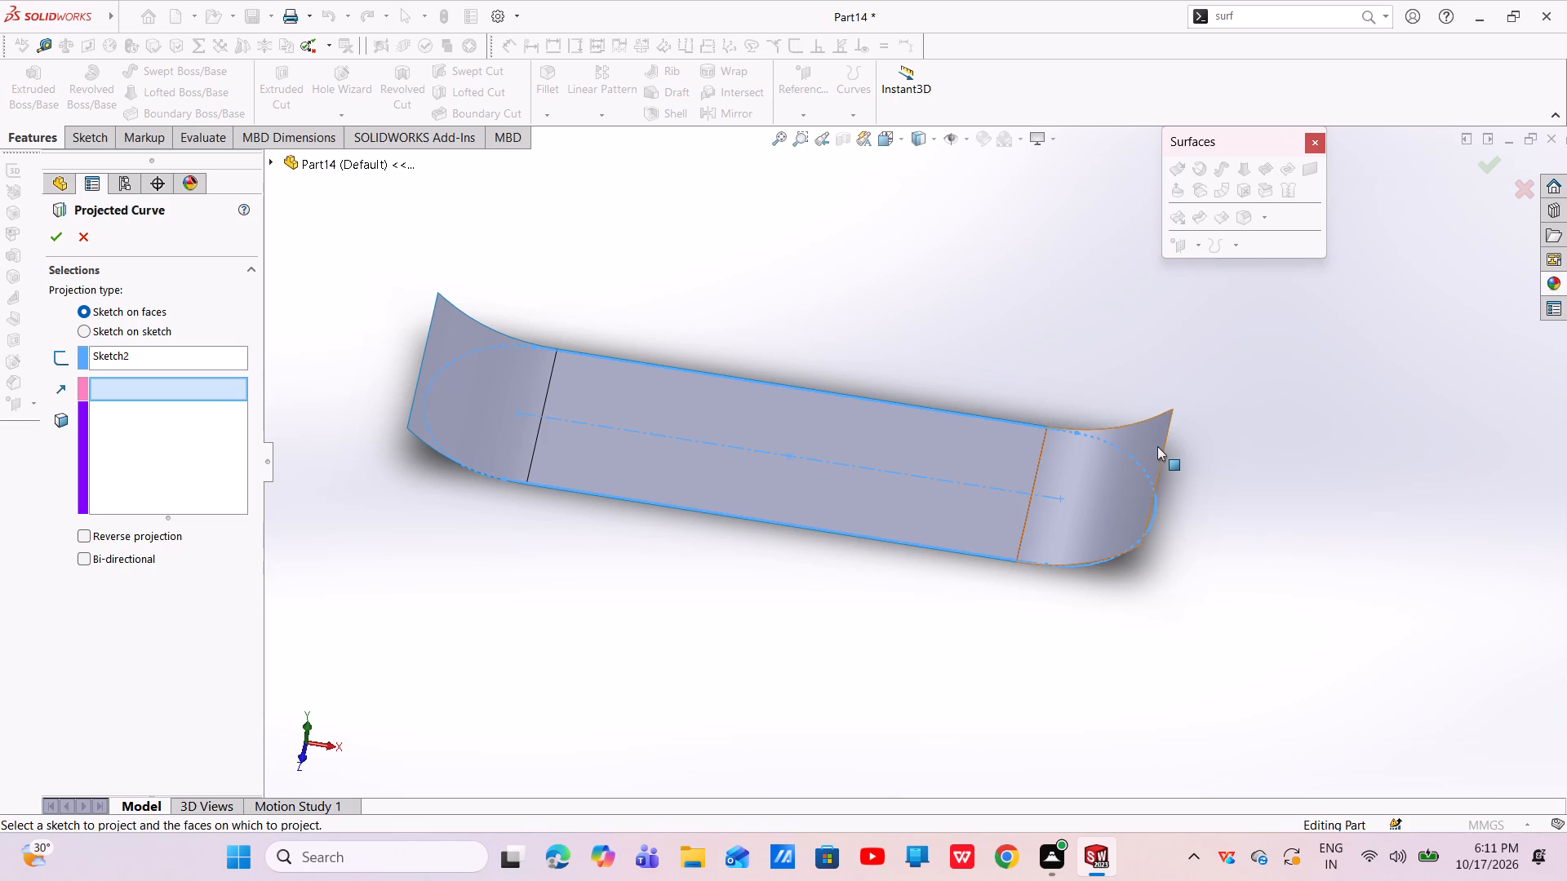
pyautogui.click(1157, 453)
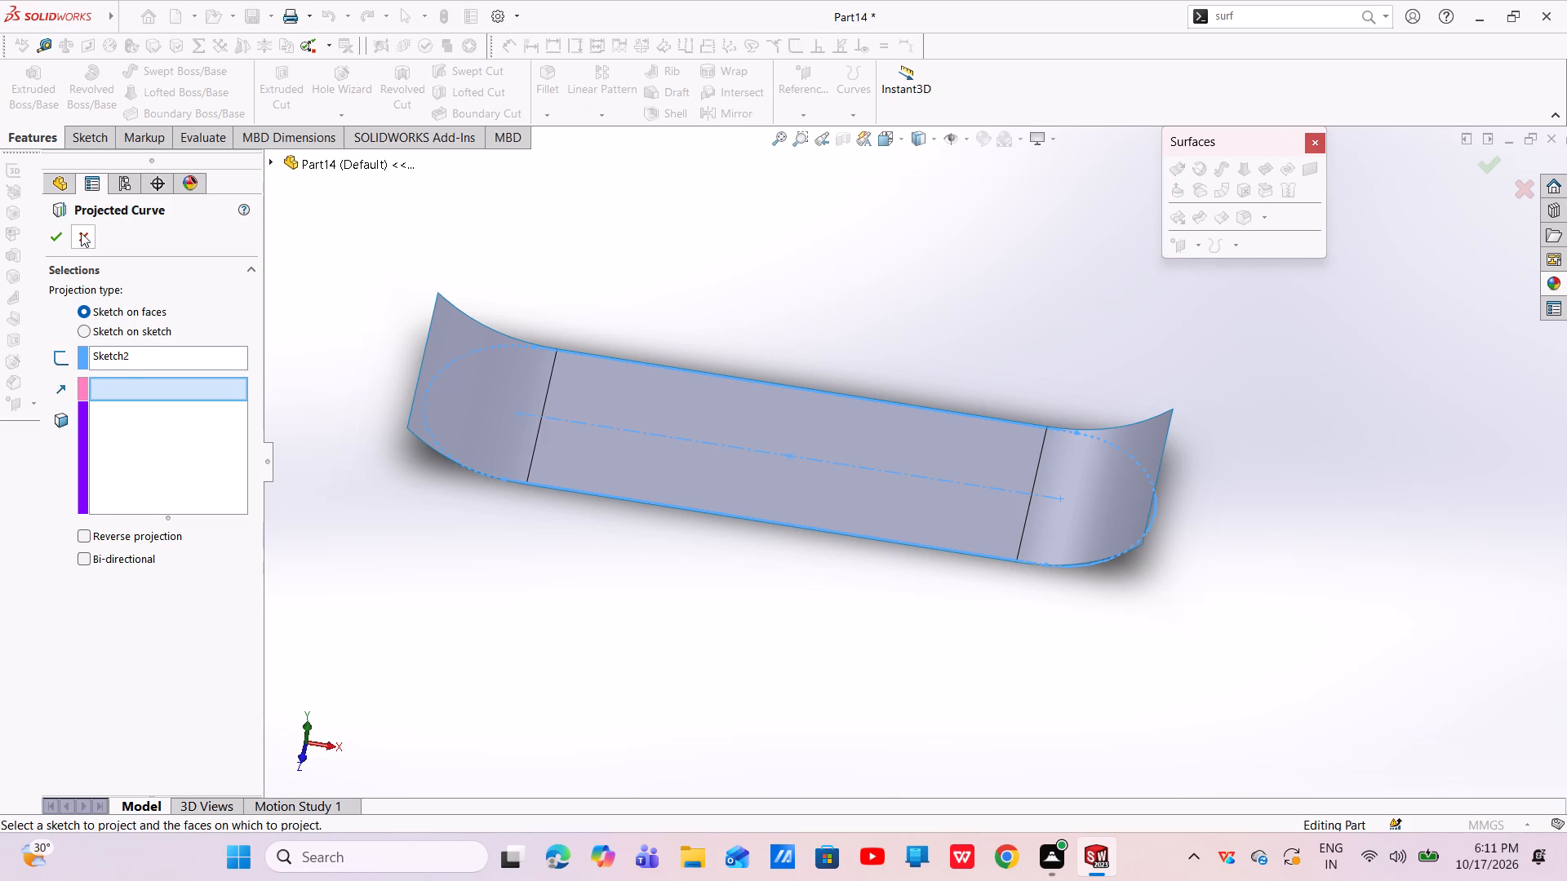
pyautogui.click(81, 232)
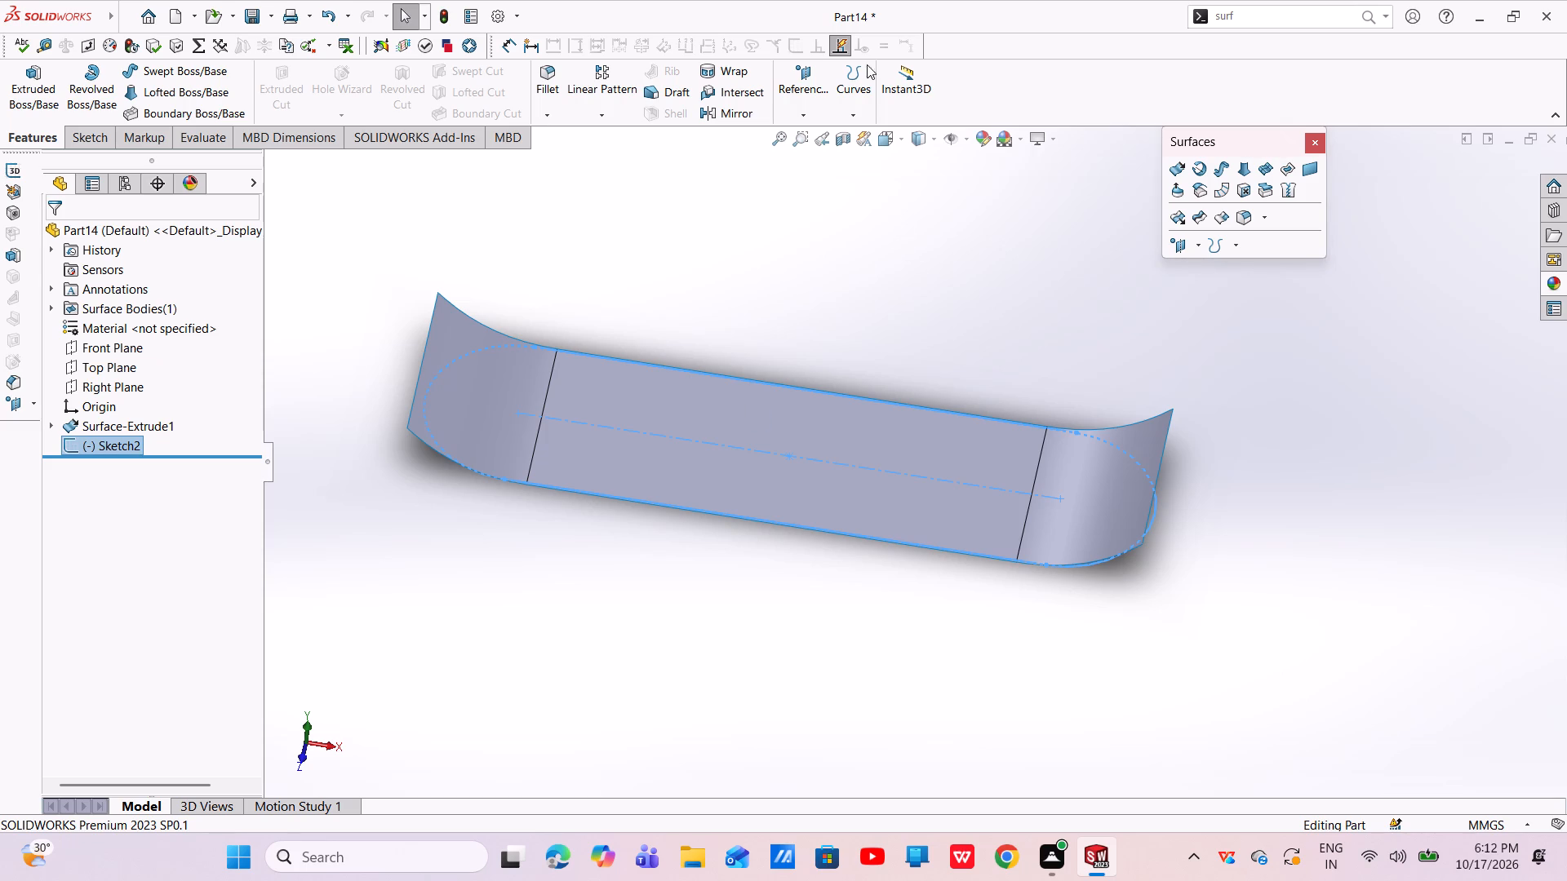
# Project the slot sketch onto all three faces of the extruded surface as a projected curve, using Sketch on faces.
pyautogui.click(855, 112)
pyautogui.click(886, 158)
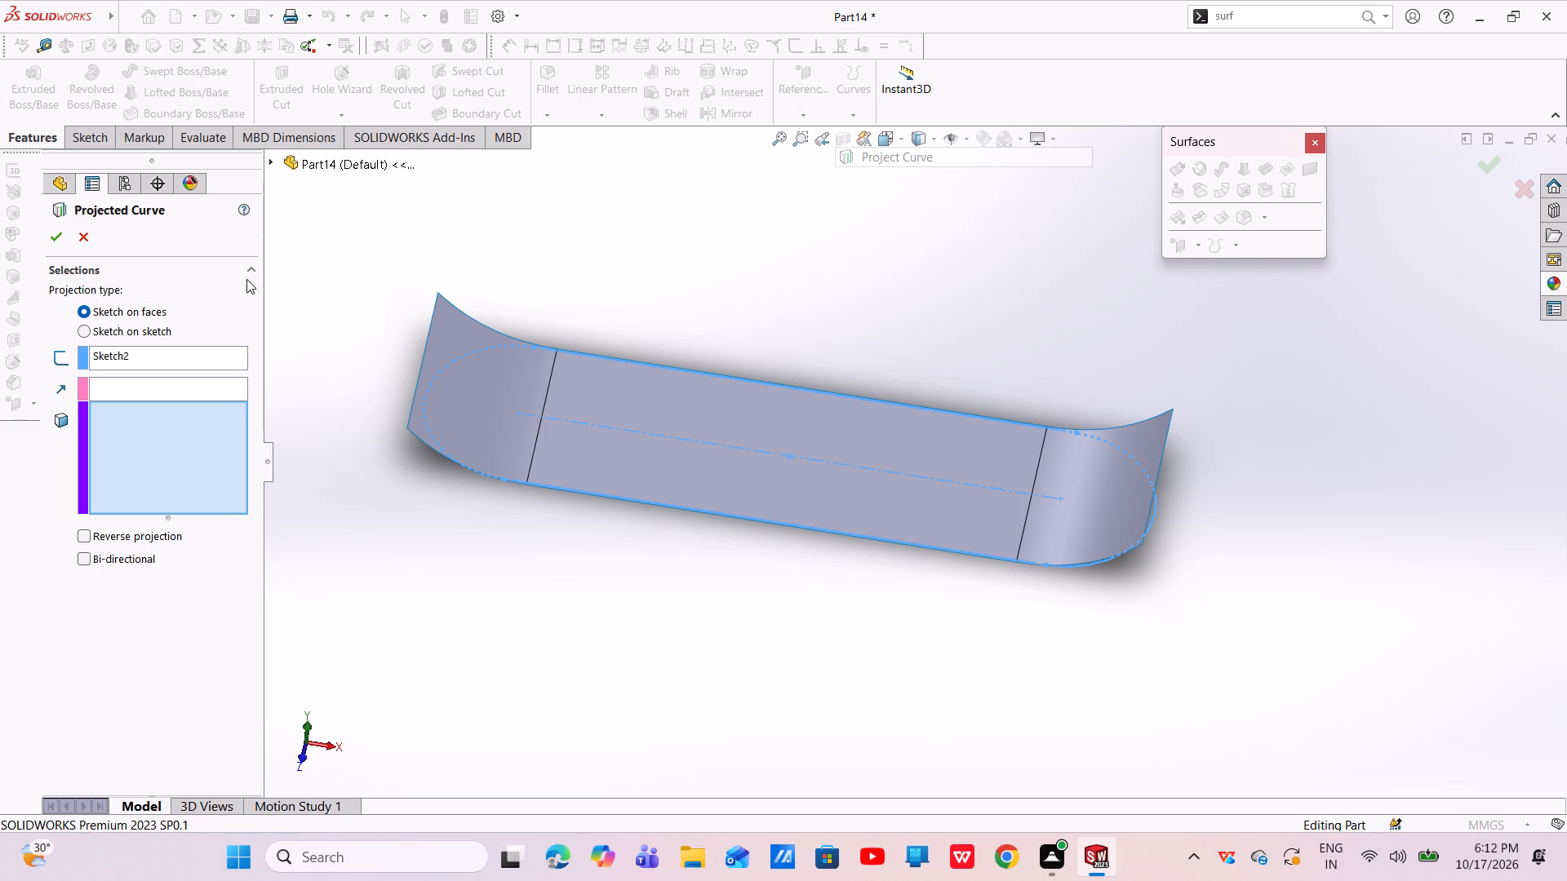
pyautogui.click(177, 385)
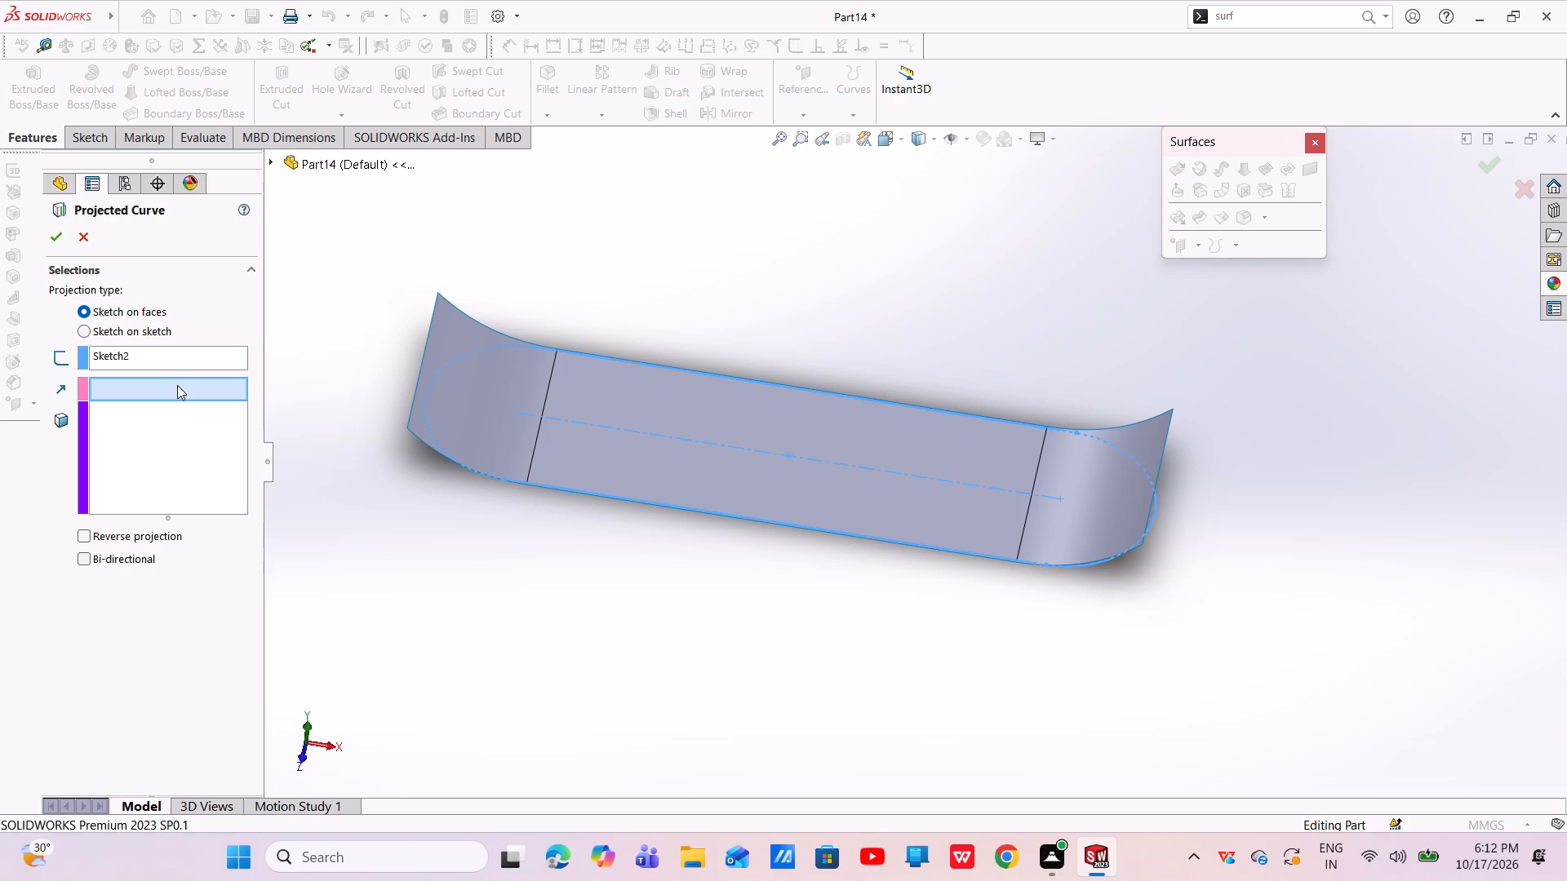
pyautogui.click(133, 436)
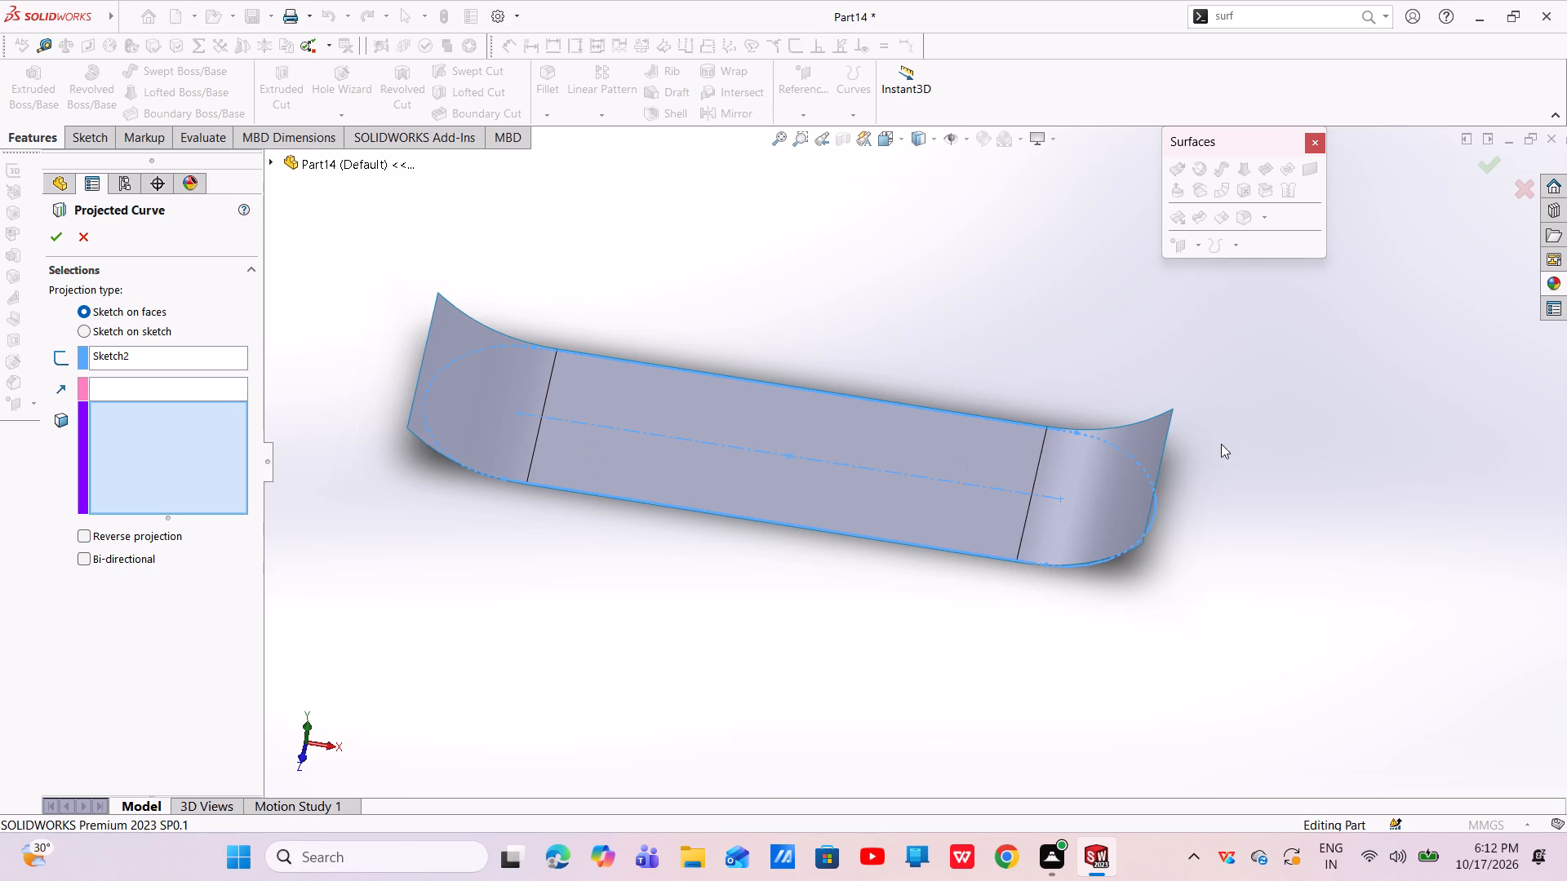
pyautogui.click(1154, 445)
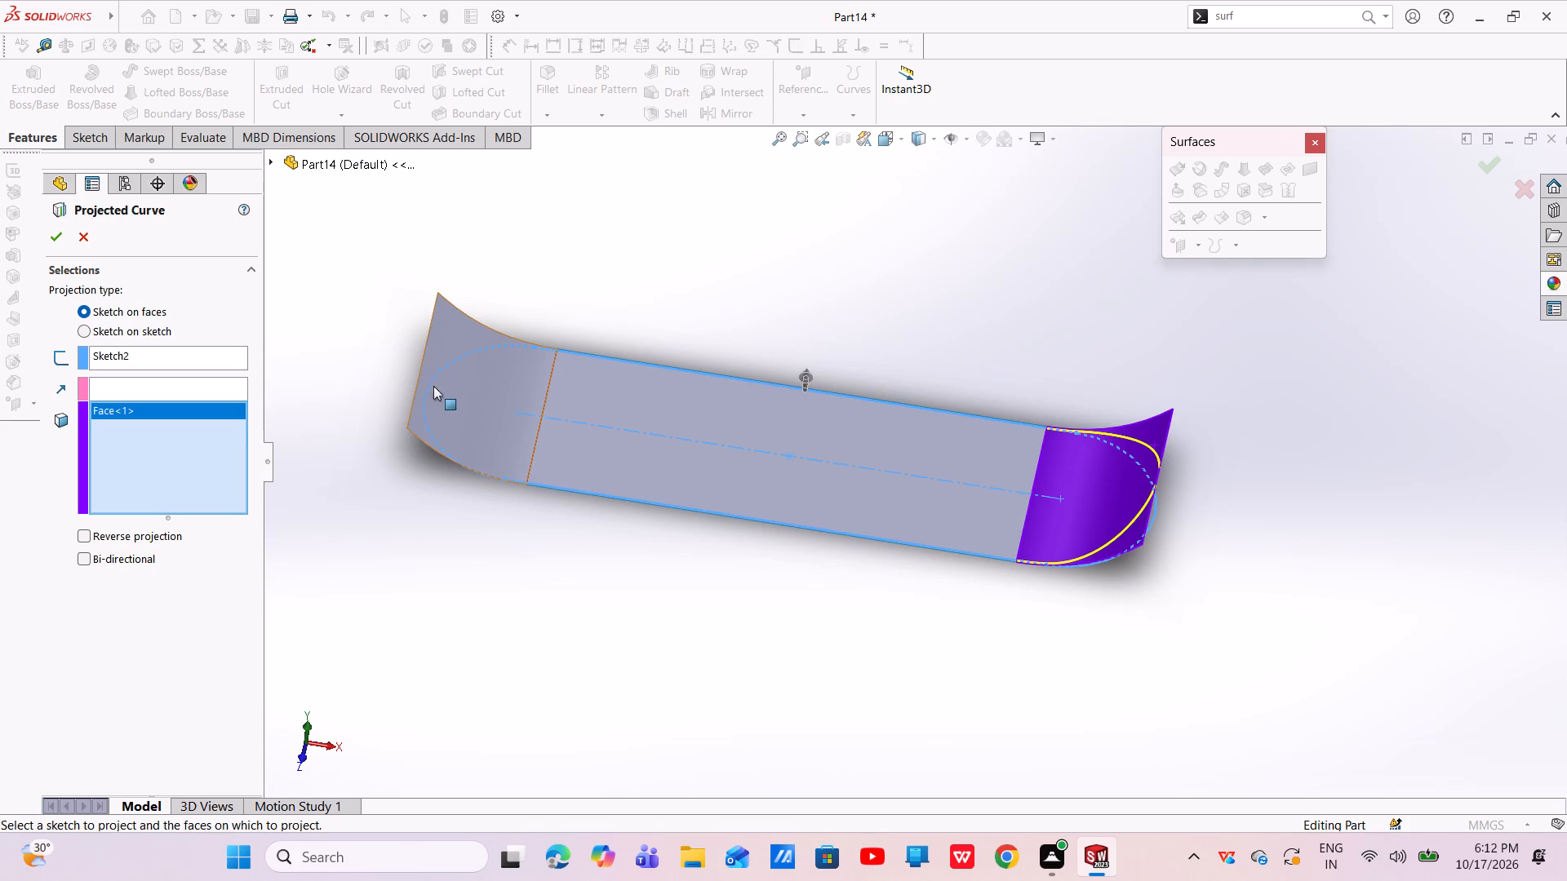
pyautogui.click(435, 346)
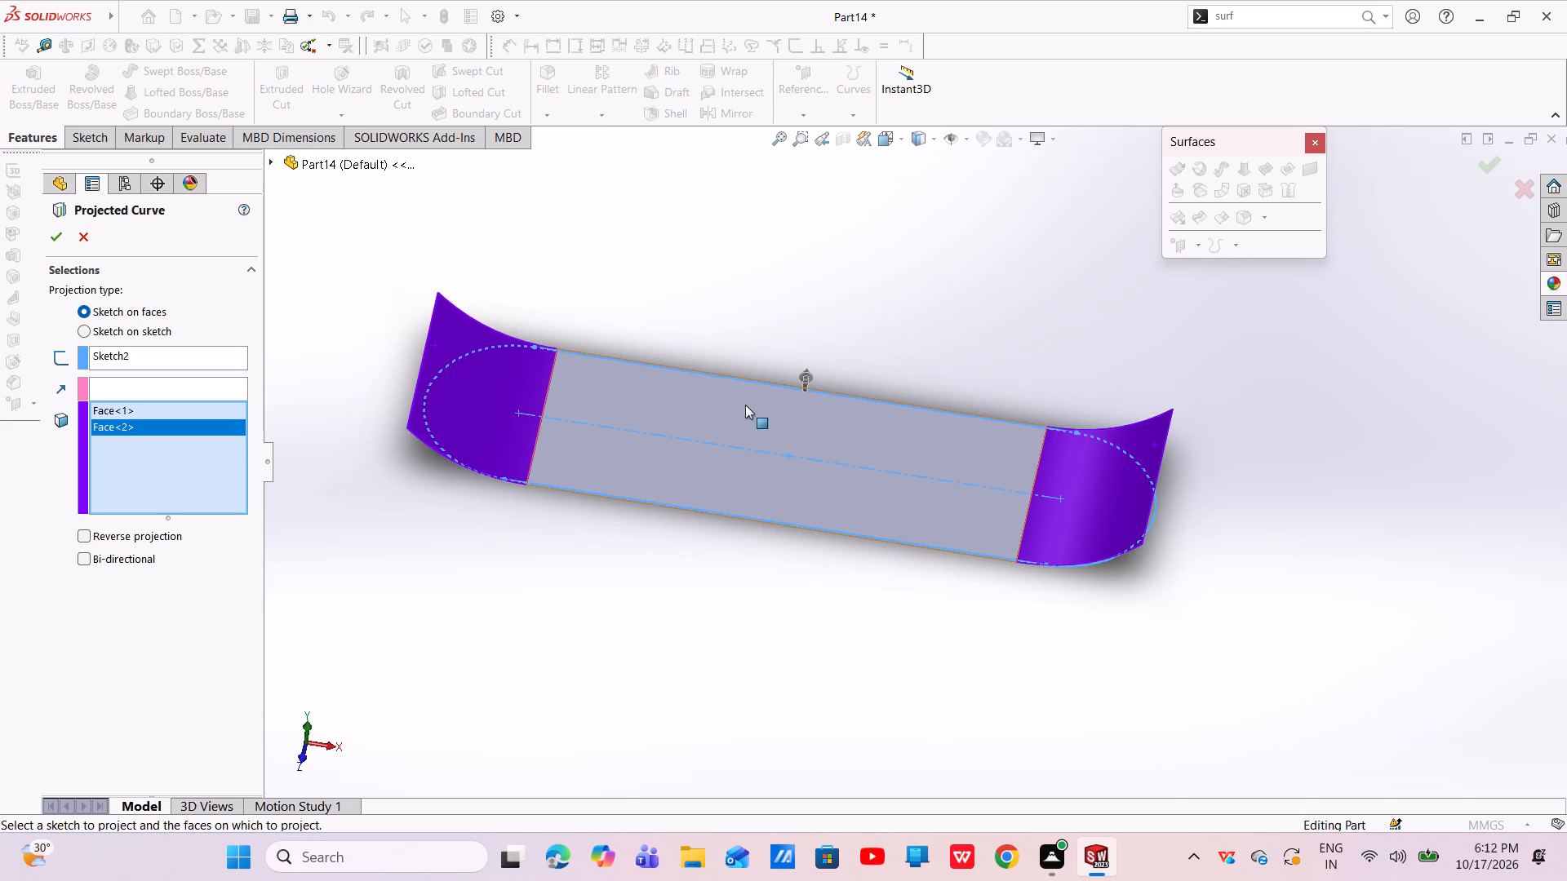
pyautogui.click(748, 405)
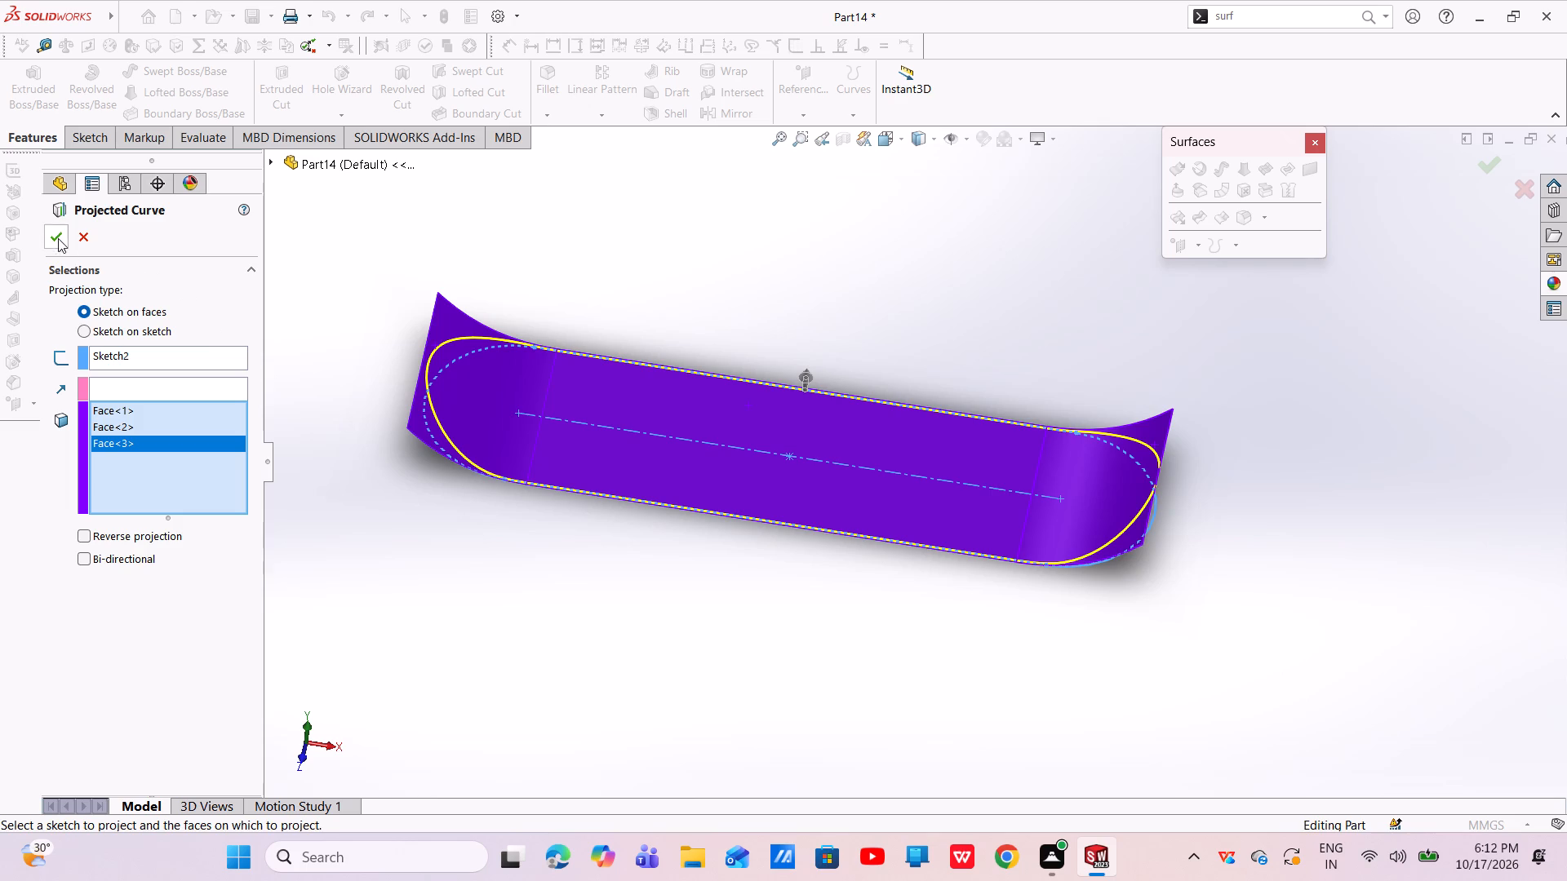
pyautogui.click(58, 235)
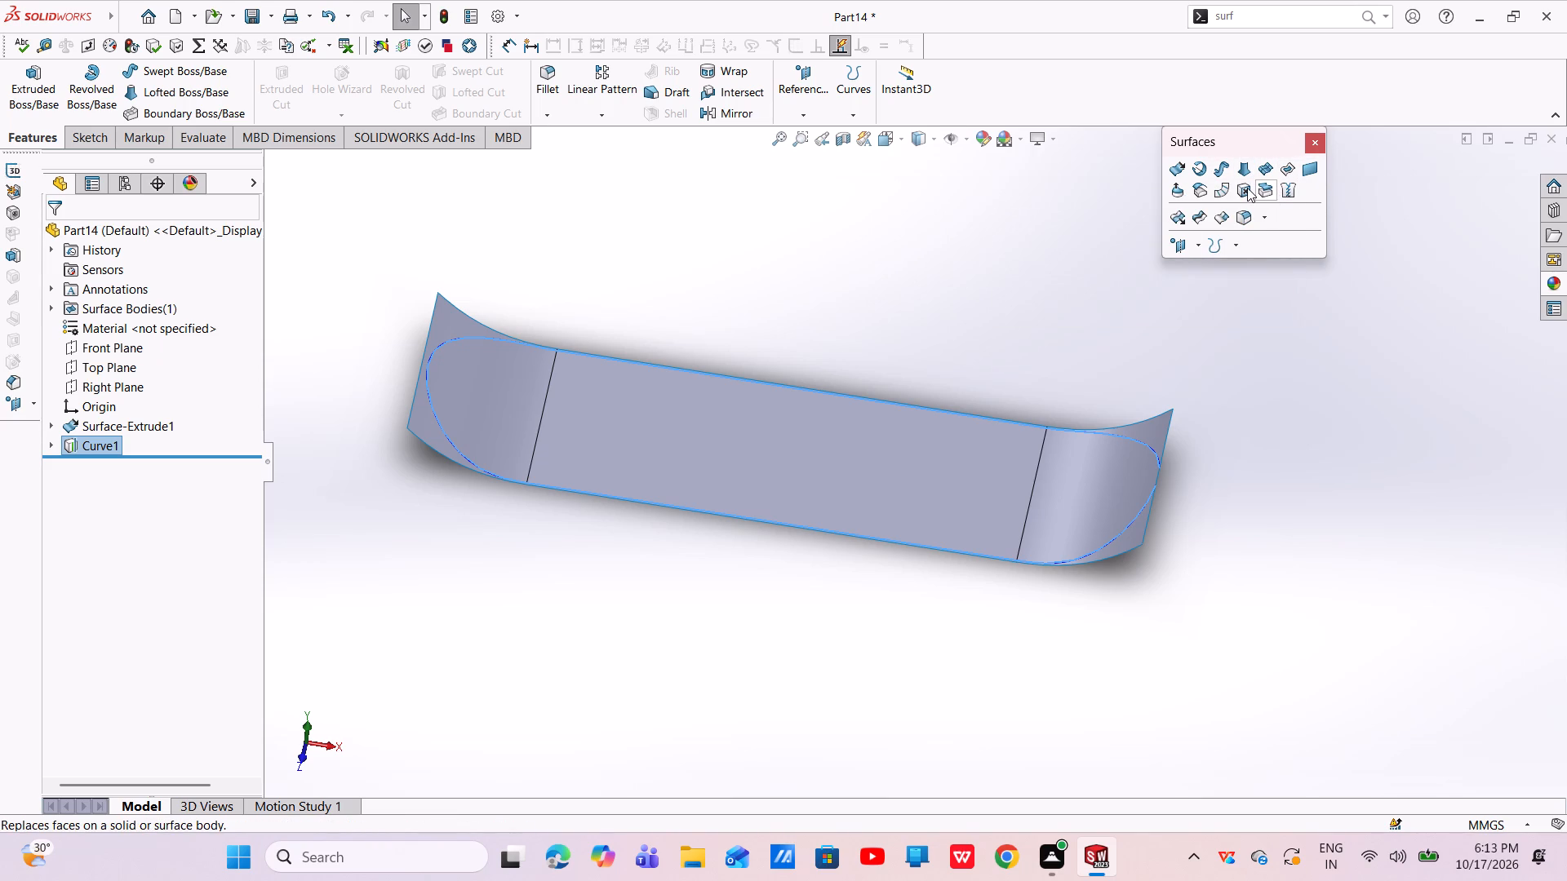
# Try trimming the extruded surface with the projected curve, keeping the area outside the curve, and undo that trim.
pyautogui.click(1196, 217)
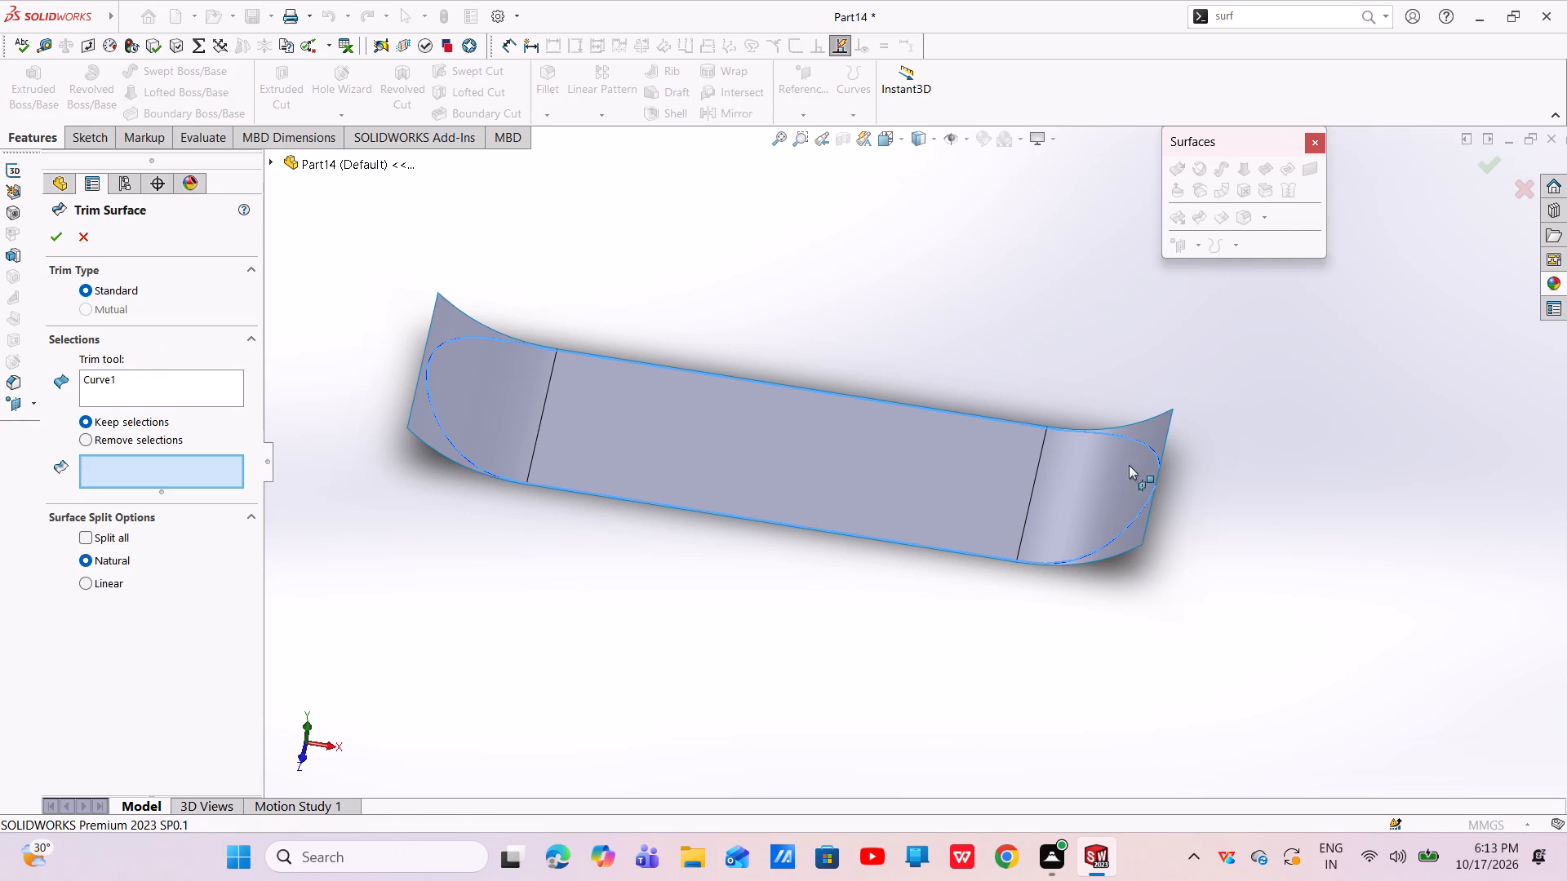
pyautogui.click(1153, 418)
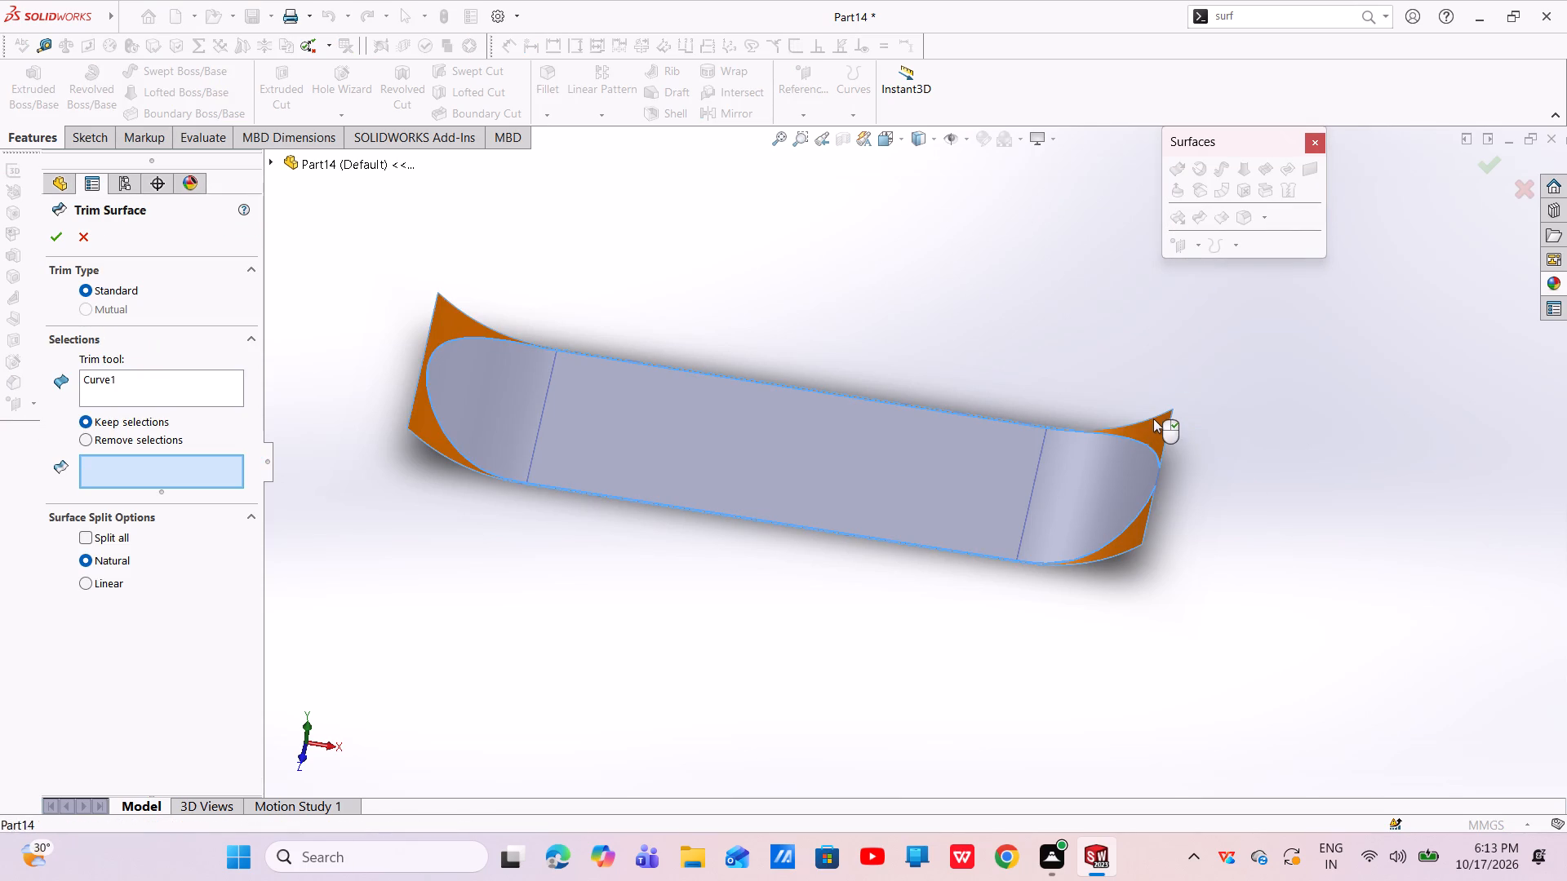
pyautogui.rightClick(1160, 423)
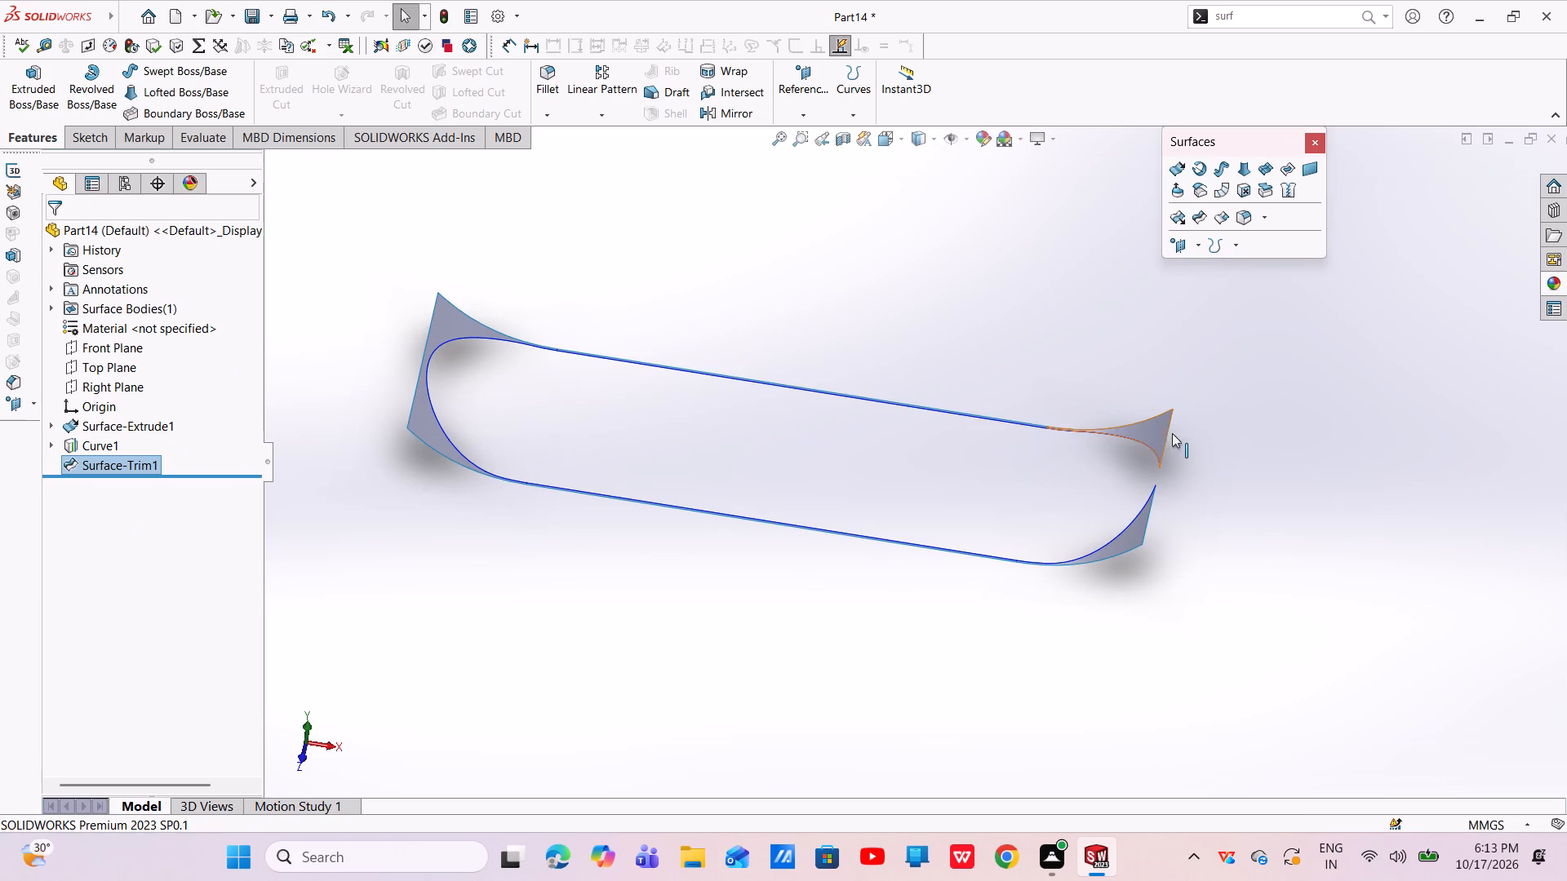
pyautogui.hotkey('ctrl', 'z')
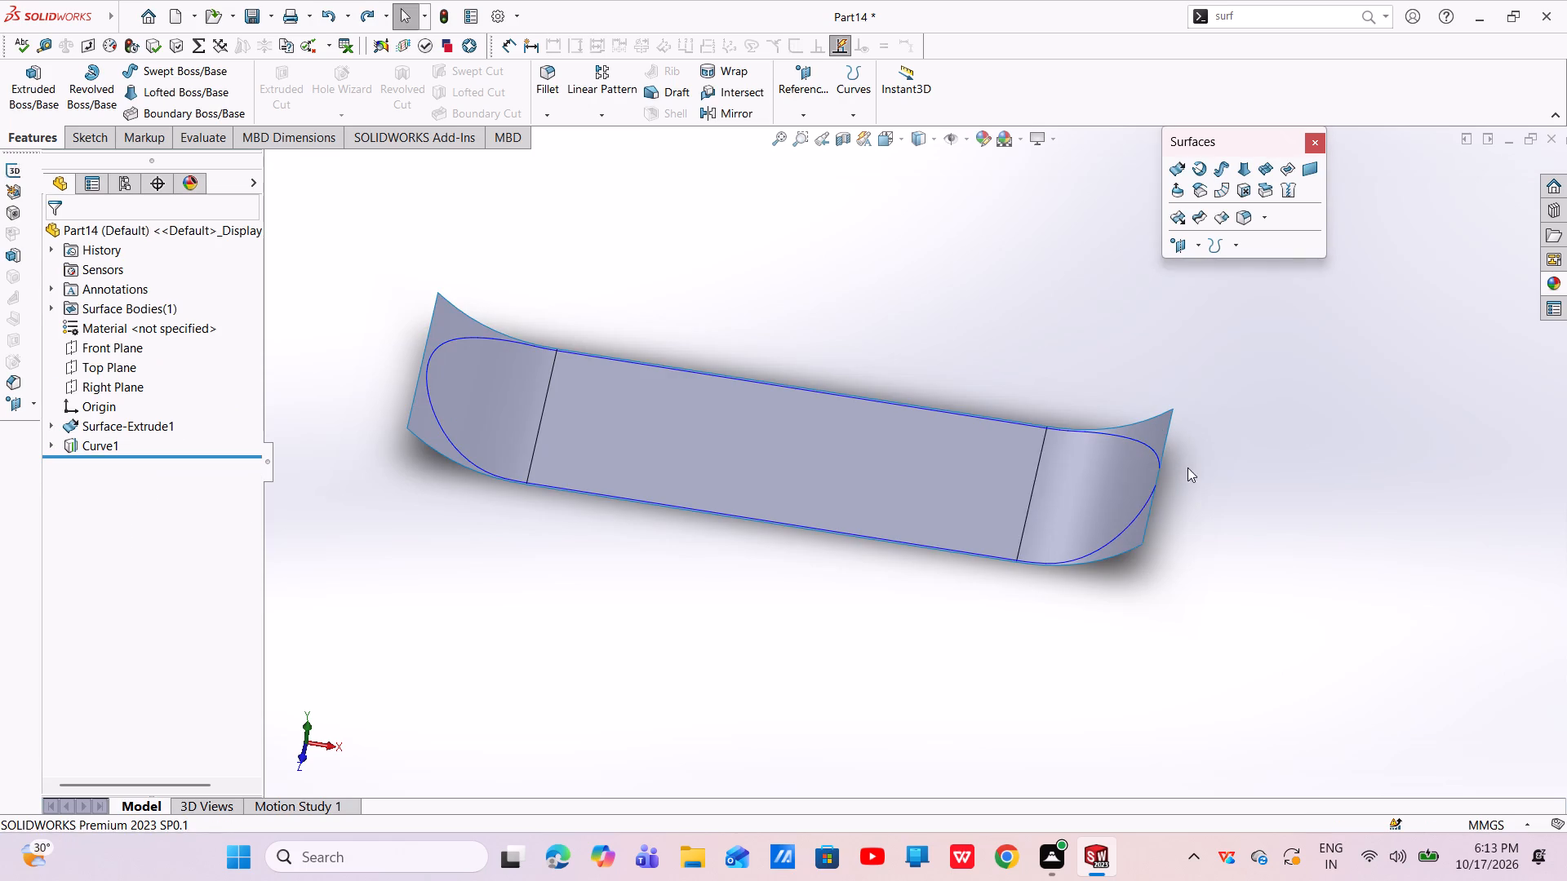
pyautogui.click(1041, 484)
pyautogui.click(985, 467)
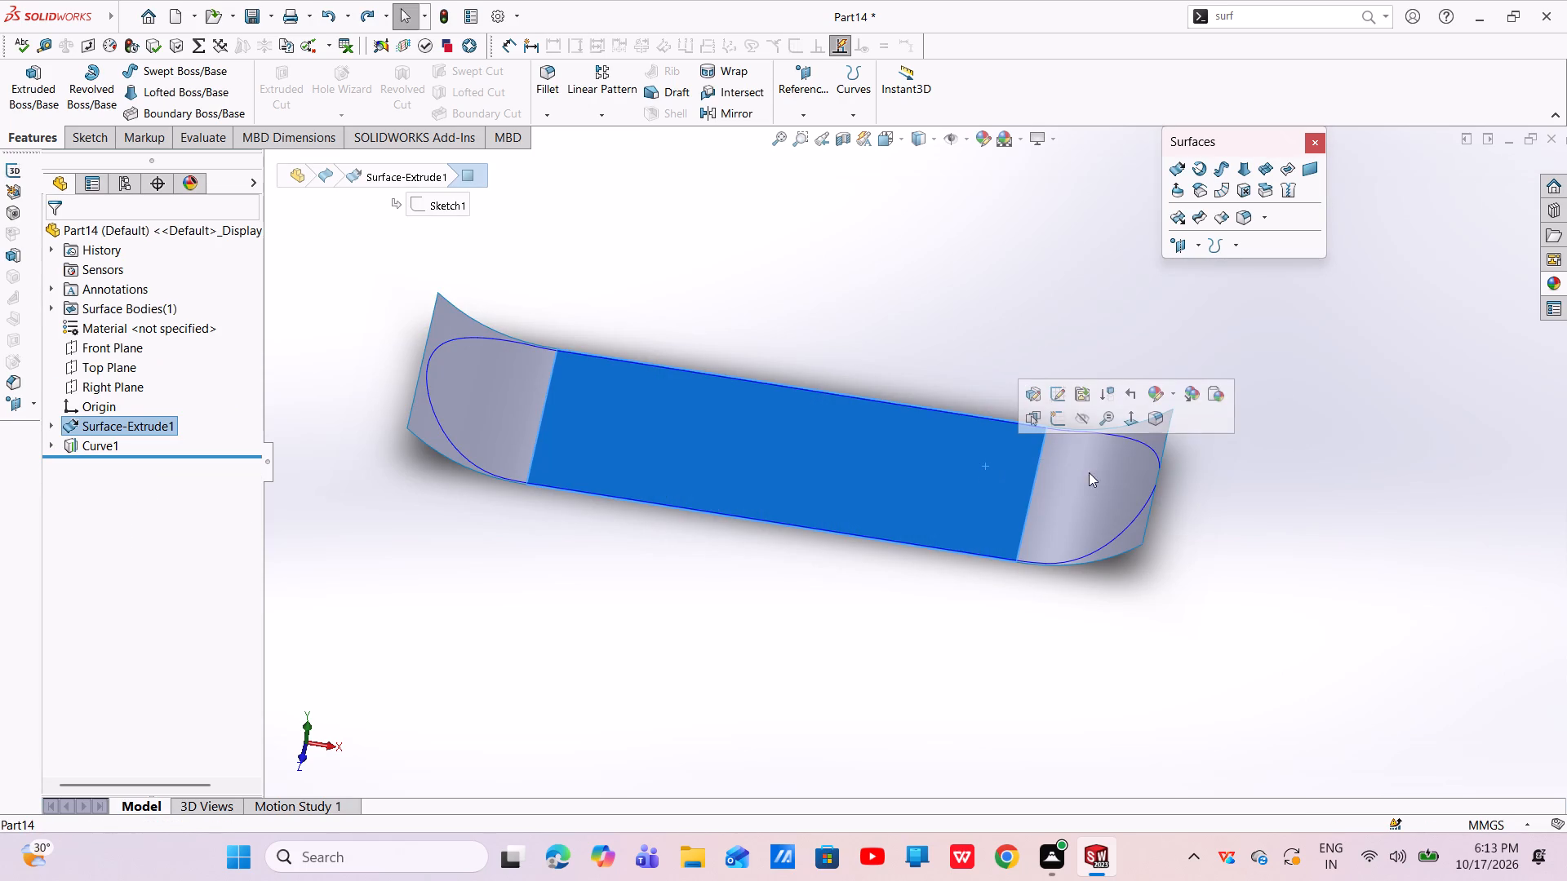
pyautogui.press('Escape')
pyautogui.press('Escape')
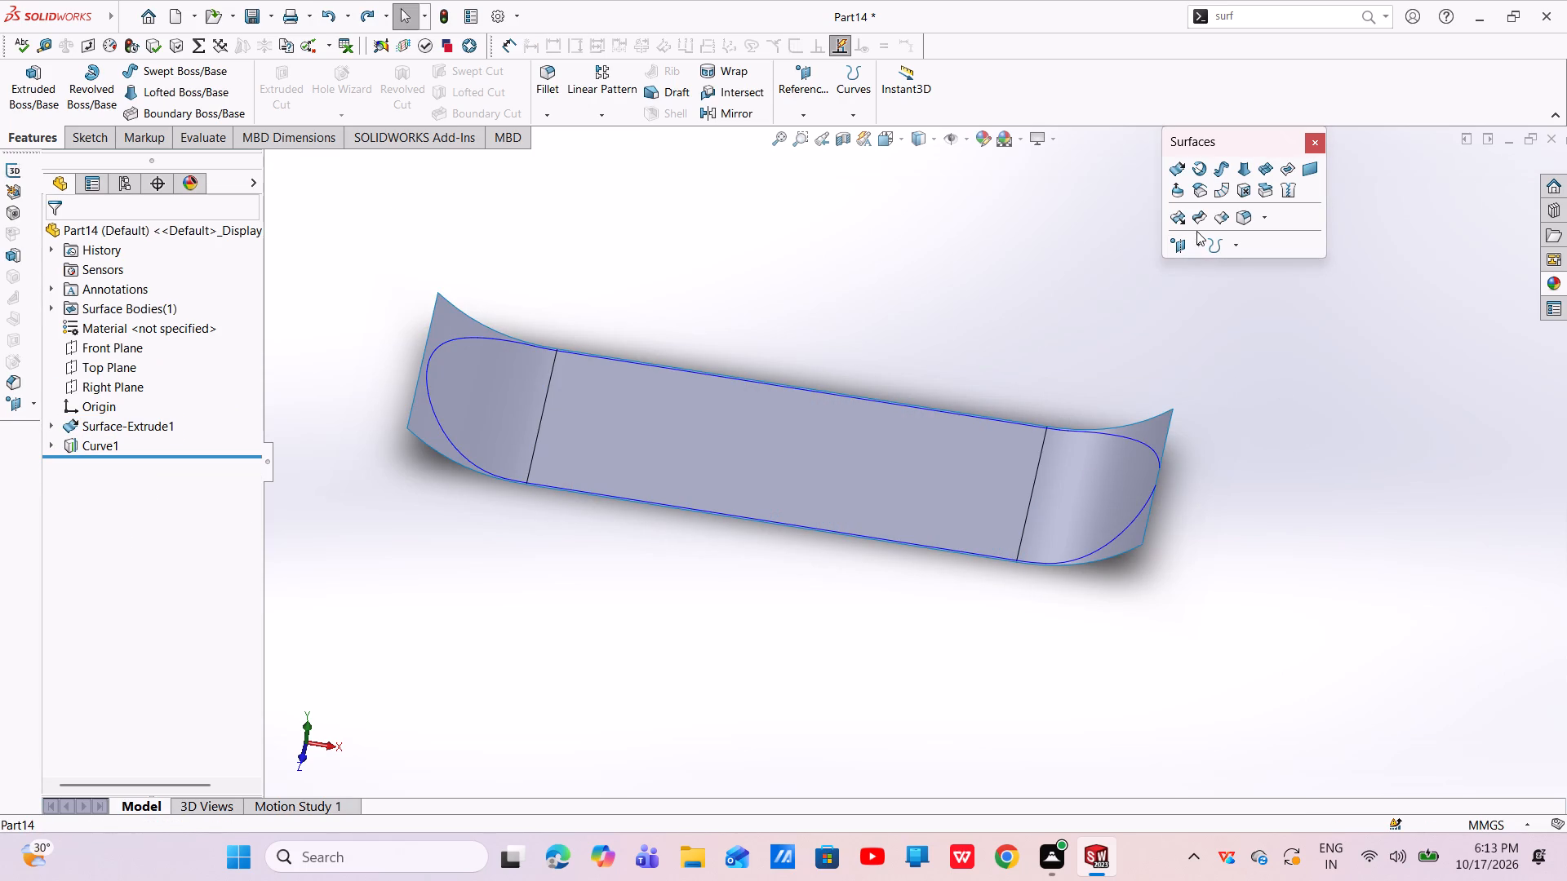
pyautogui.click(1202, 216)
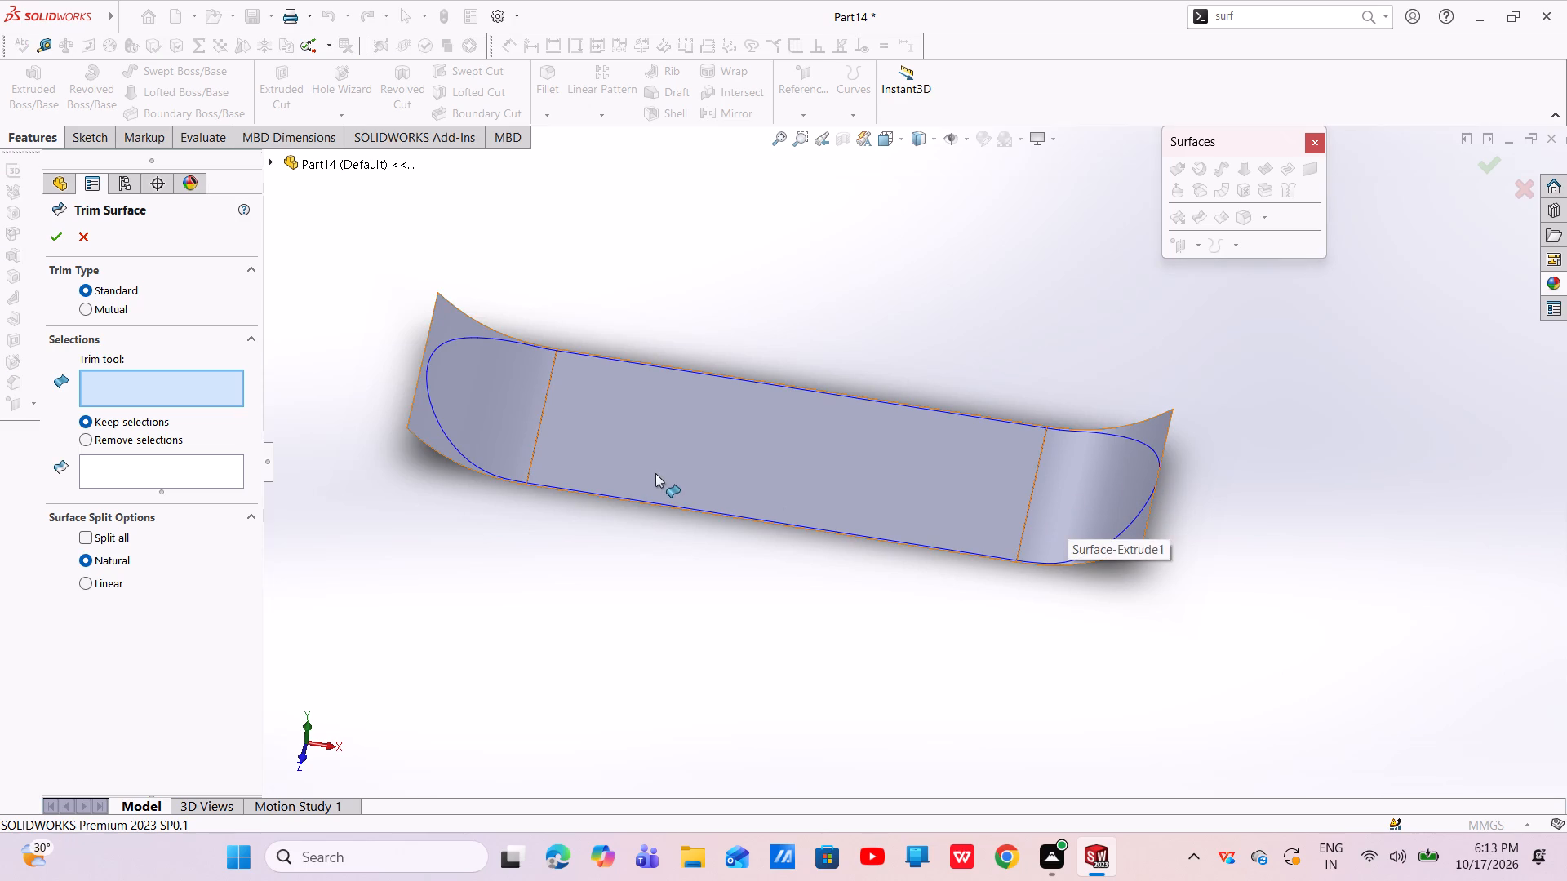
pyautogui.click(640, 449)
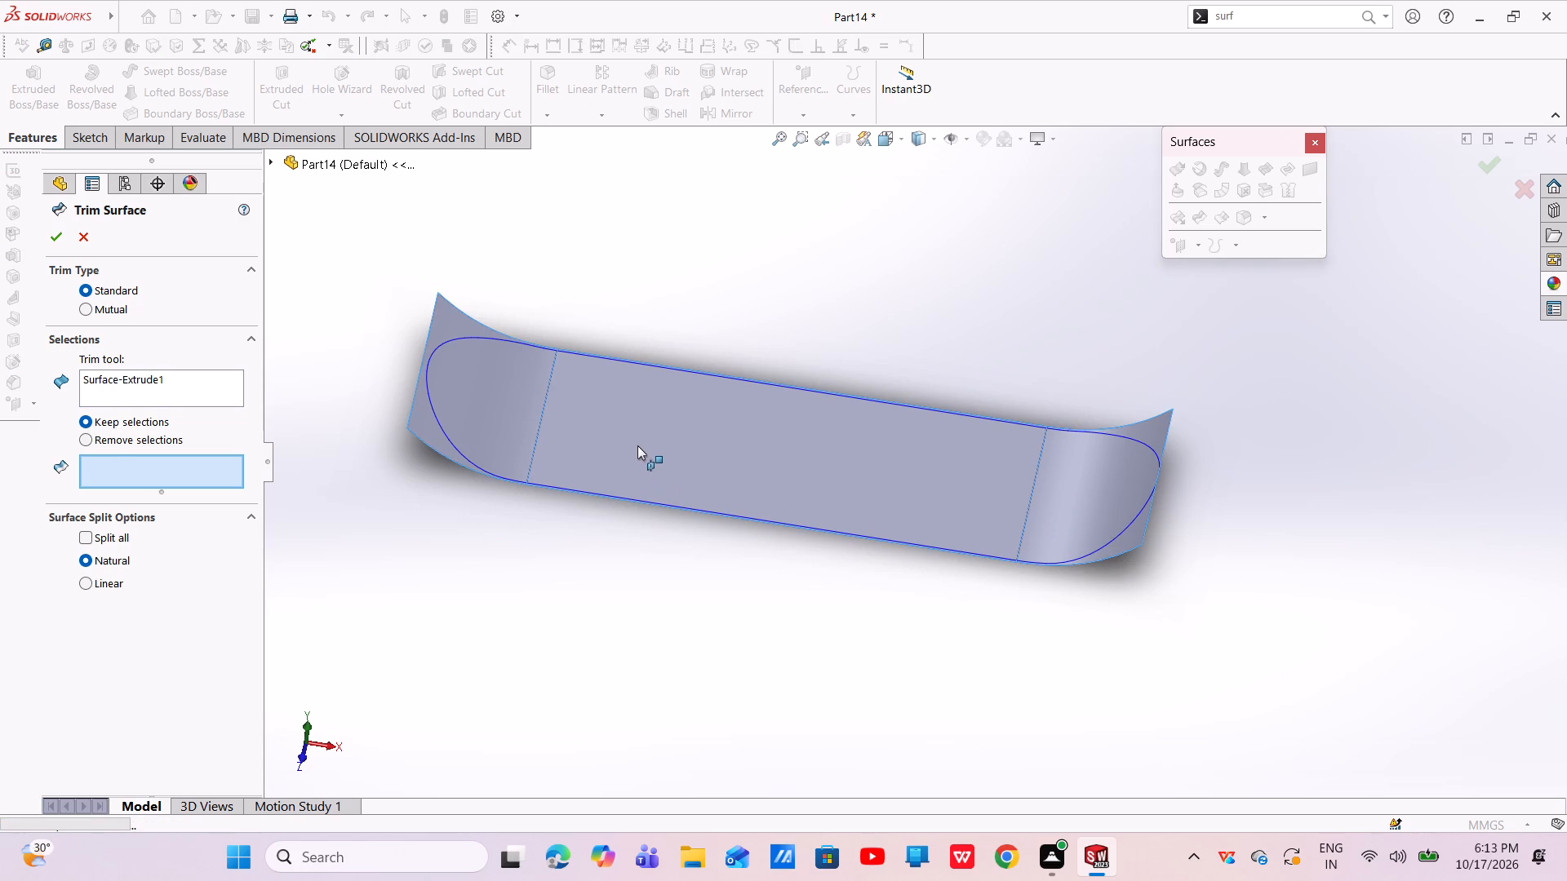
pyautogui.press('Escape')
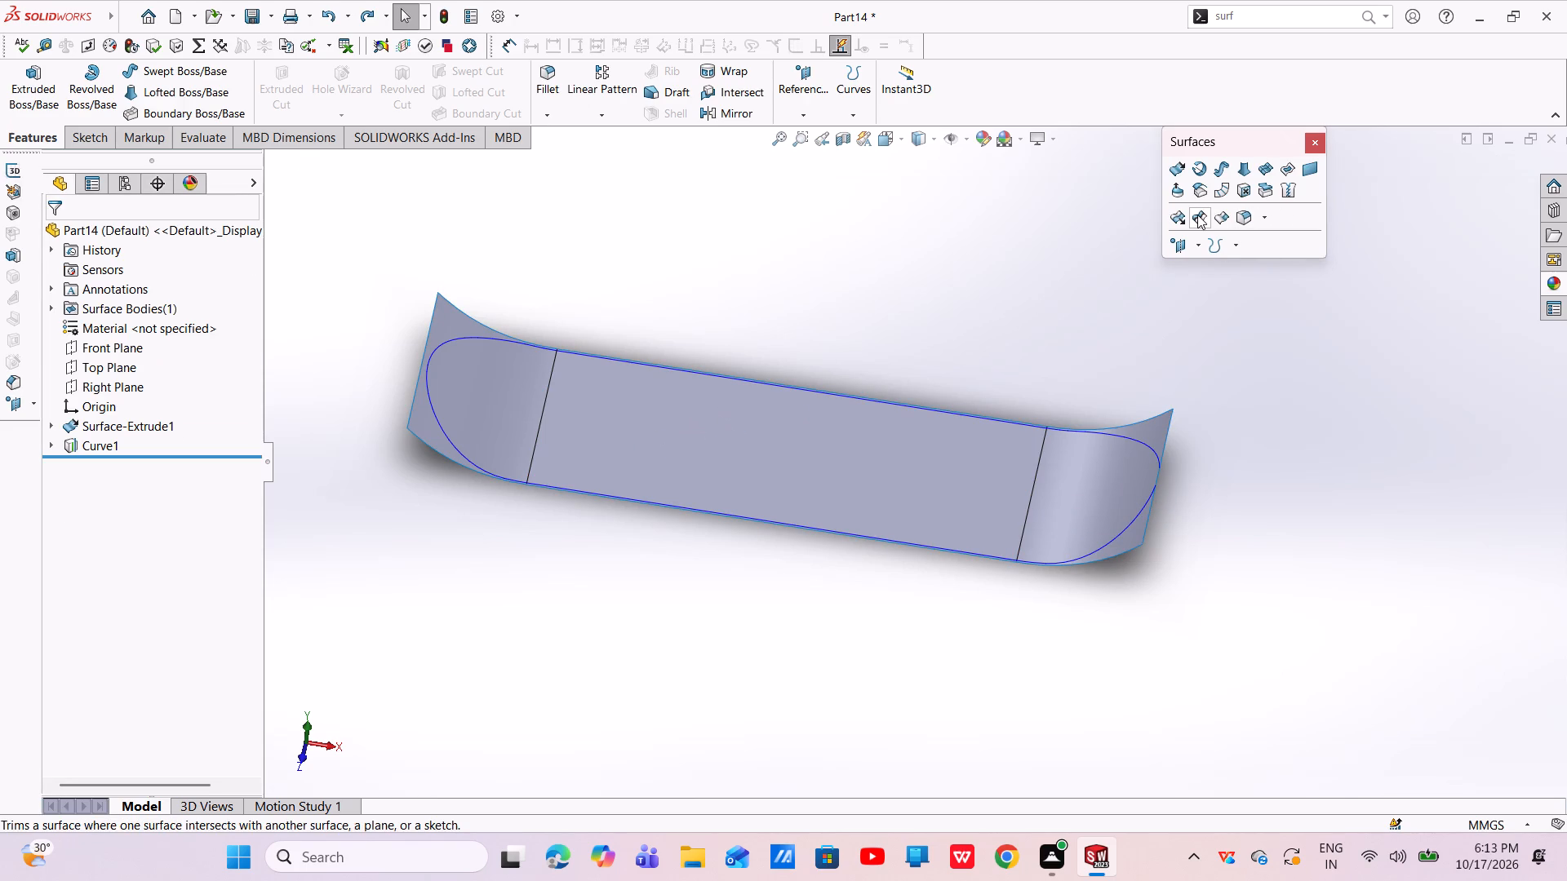
# Trim the extruded surface with the projected curve in a standard trim, keeping the area inside the curve.
pyautogui.click(1197, 215)
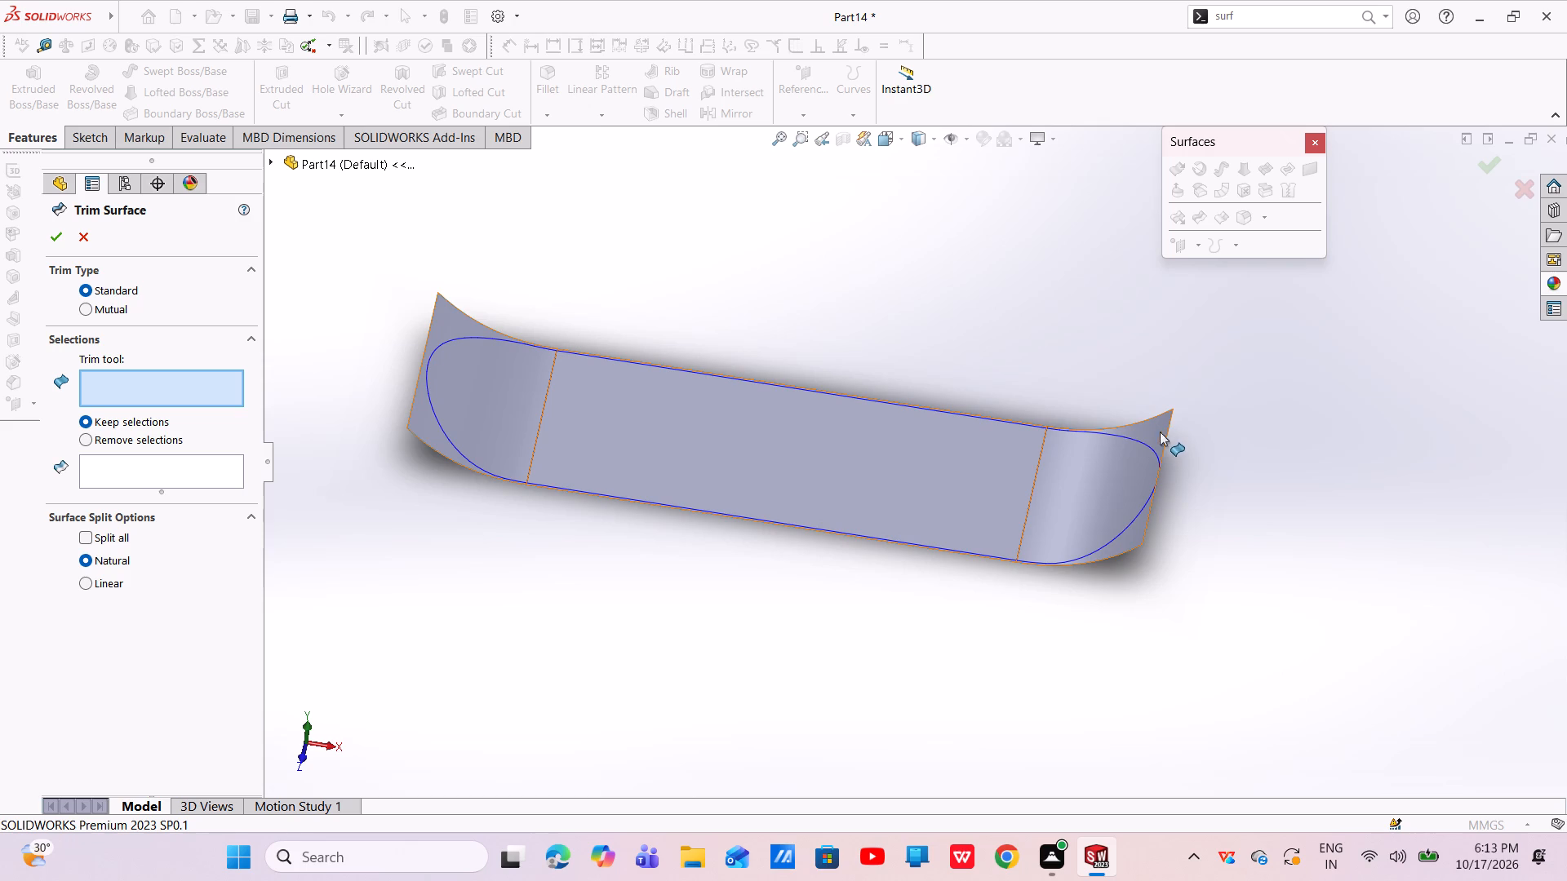
pyautogui.click(1146, 499)
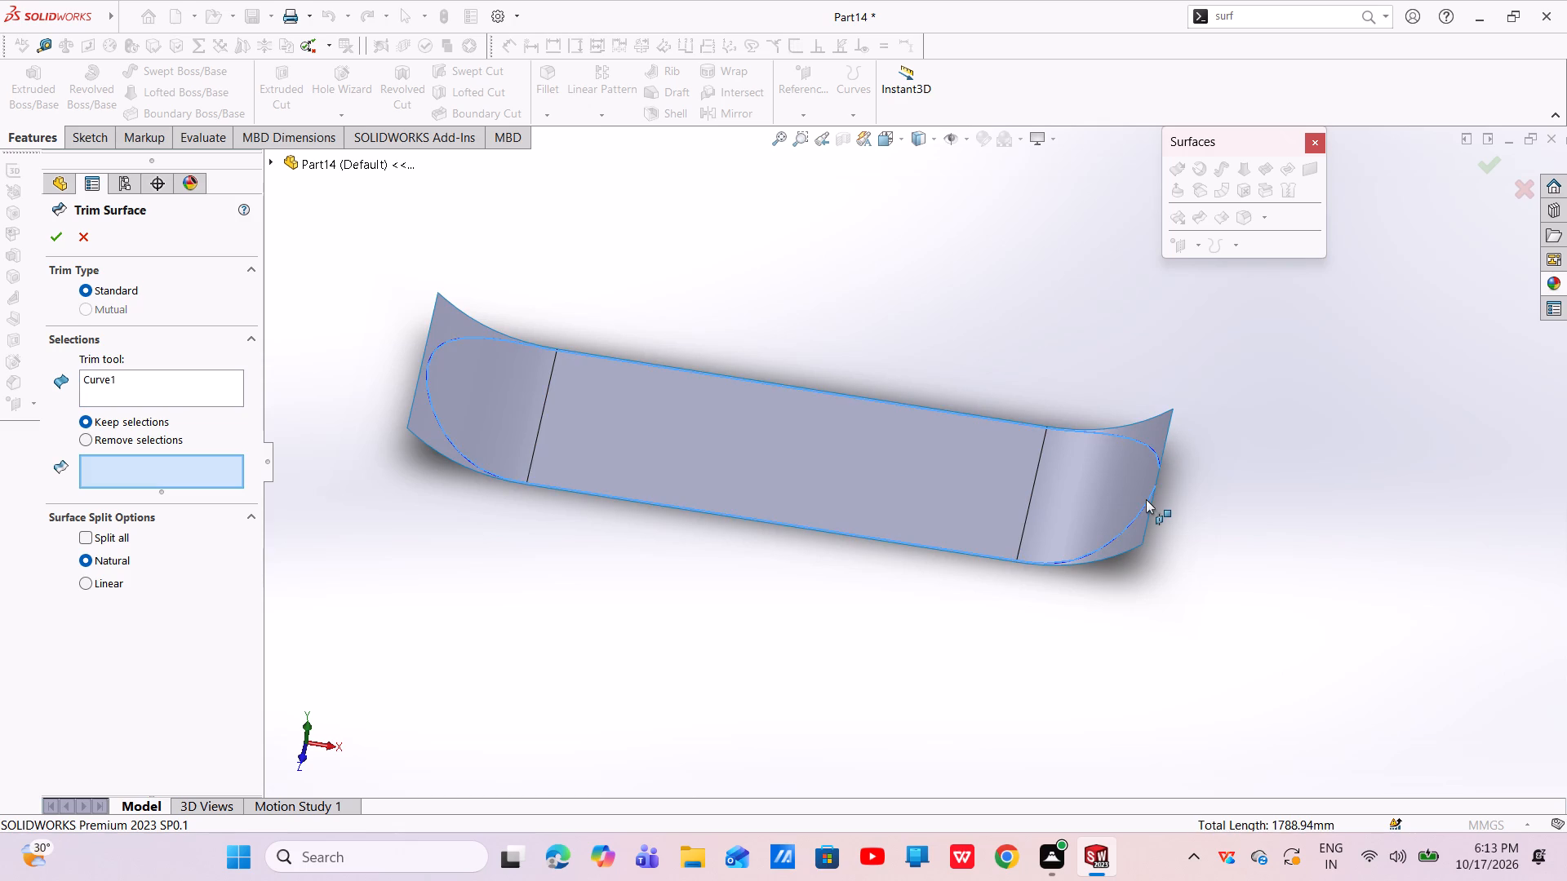
pyautogui.click(55, 232)
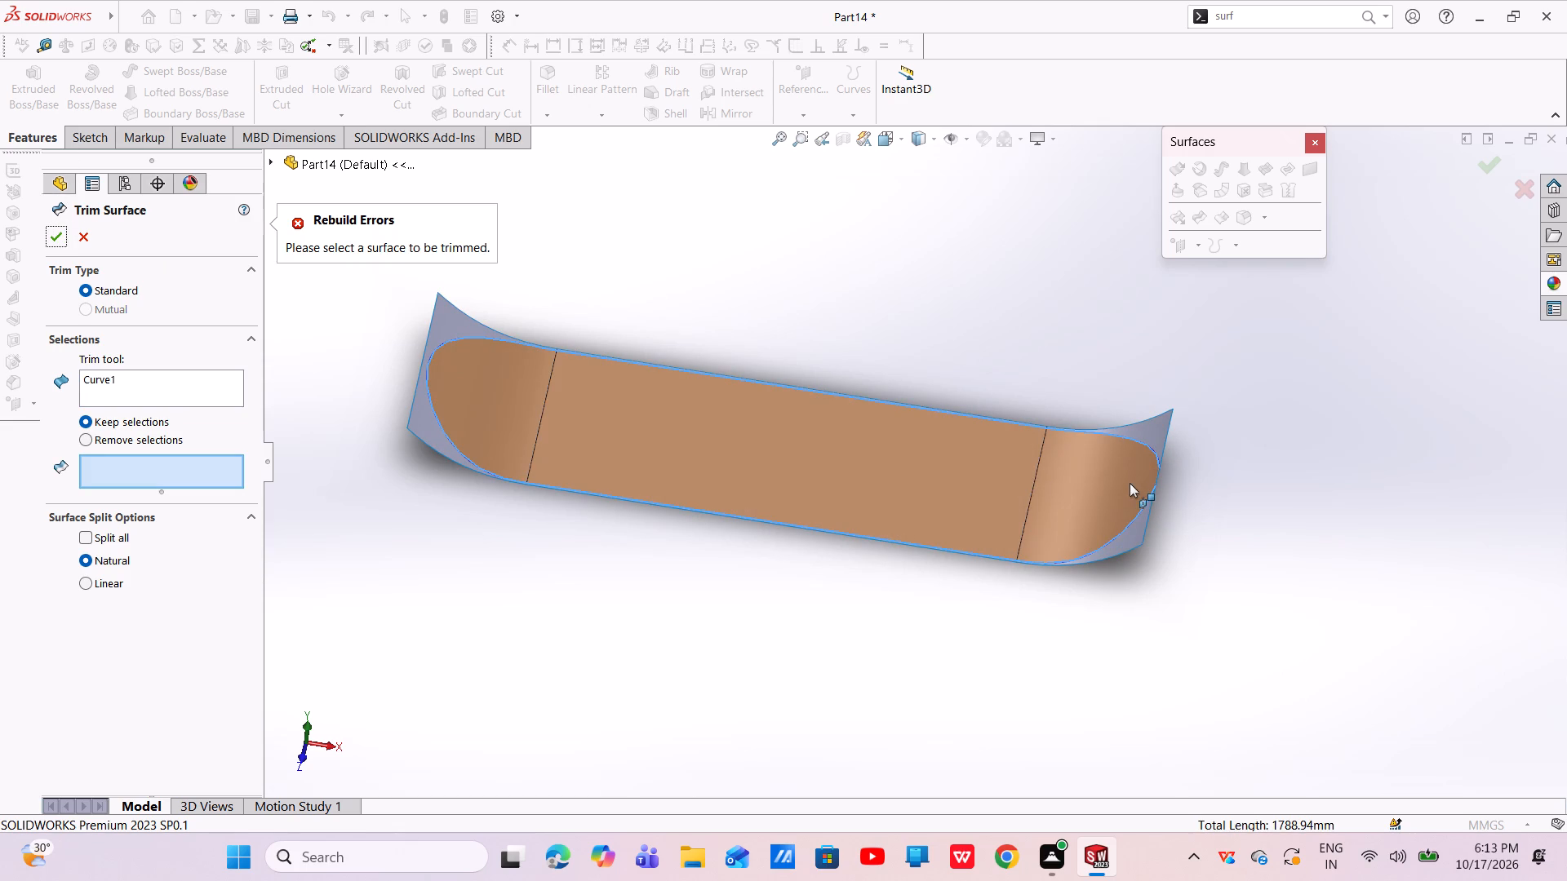
pyautogui.click(1130, 483)
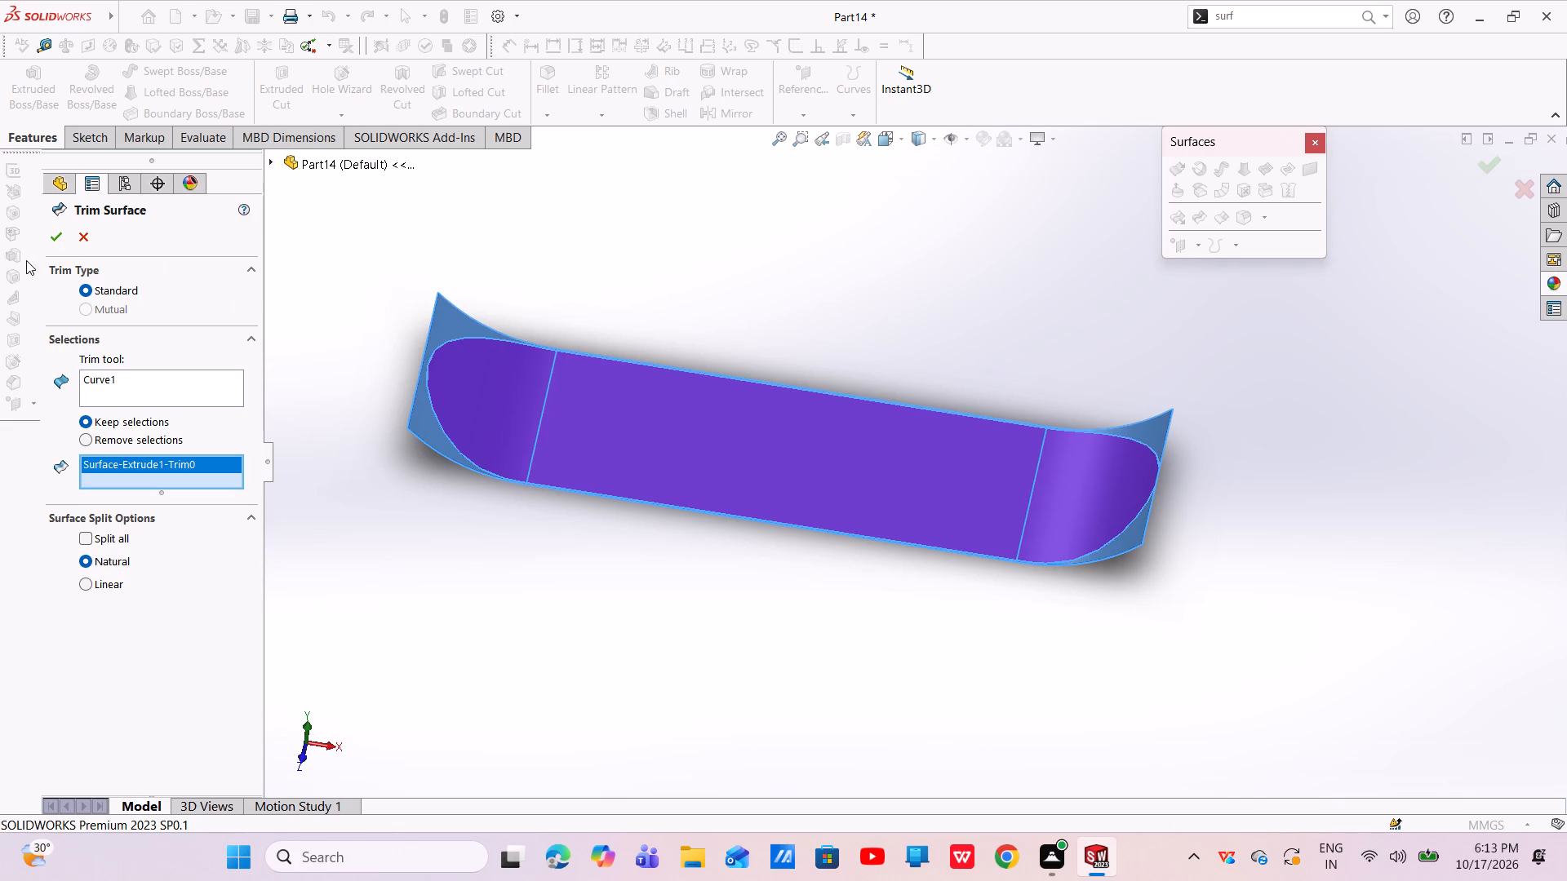
pyautogui.click(54, 232)
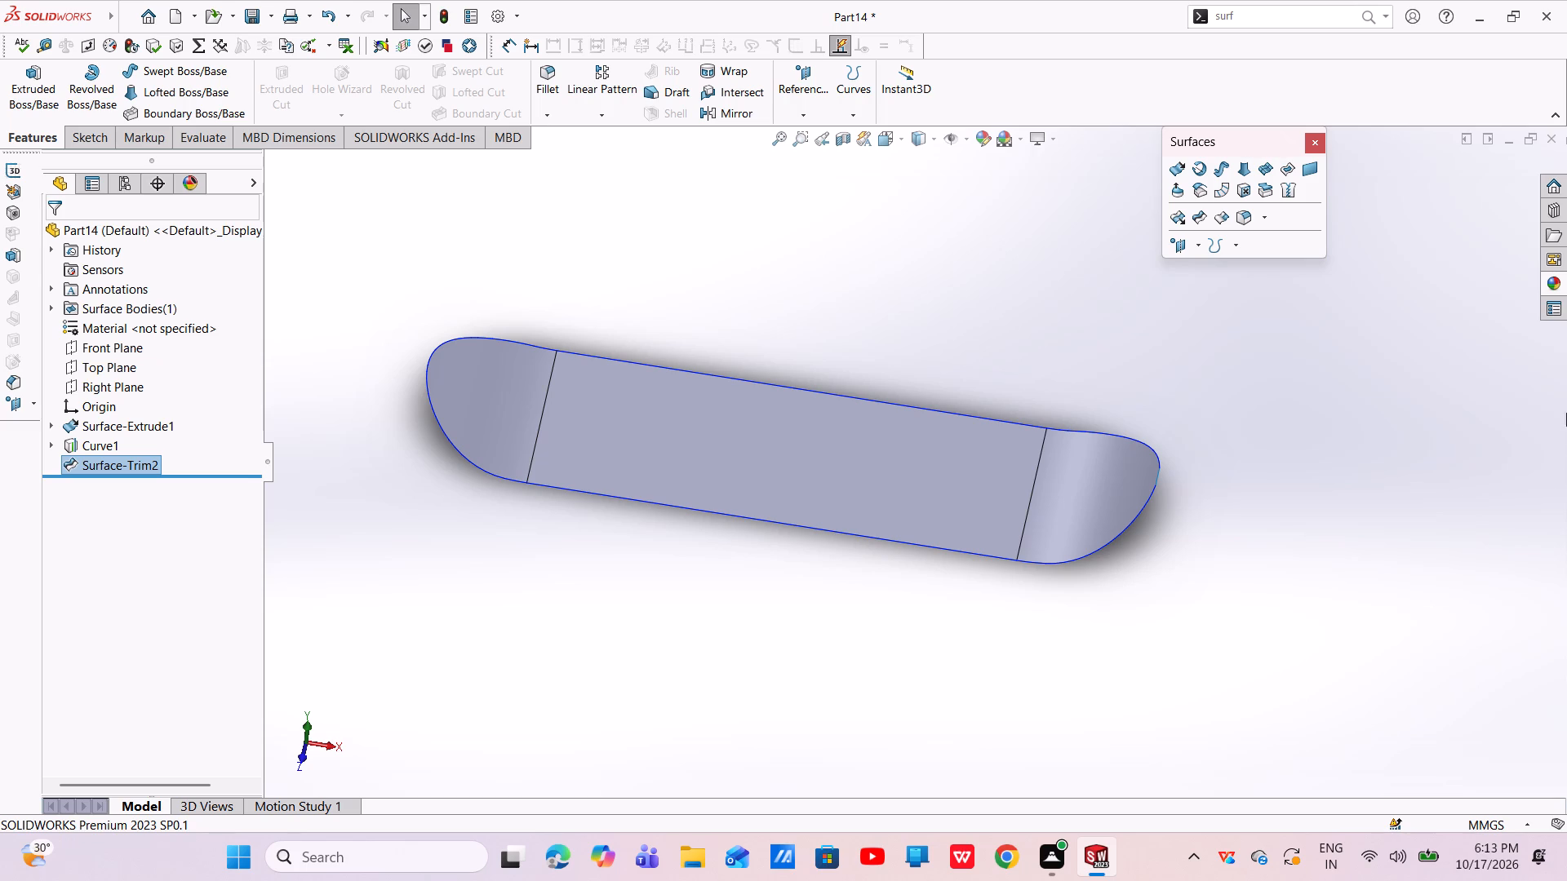
# Close the floating Surfaces tool group.
pyautogui.click(1316, 144)
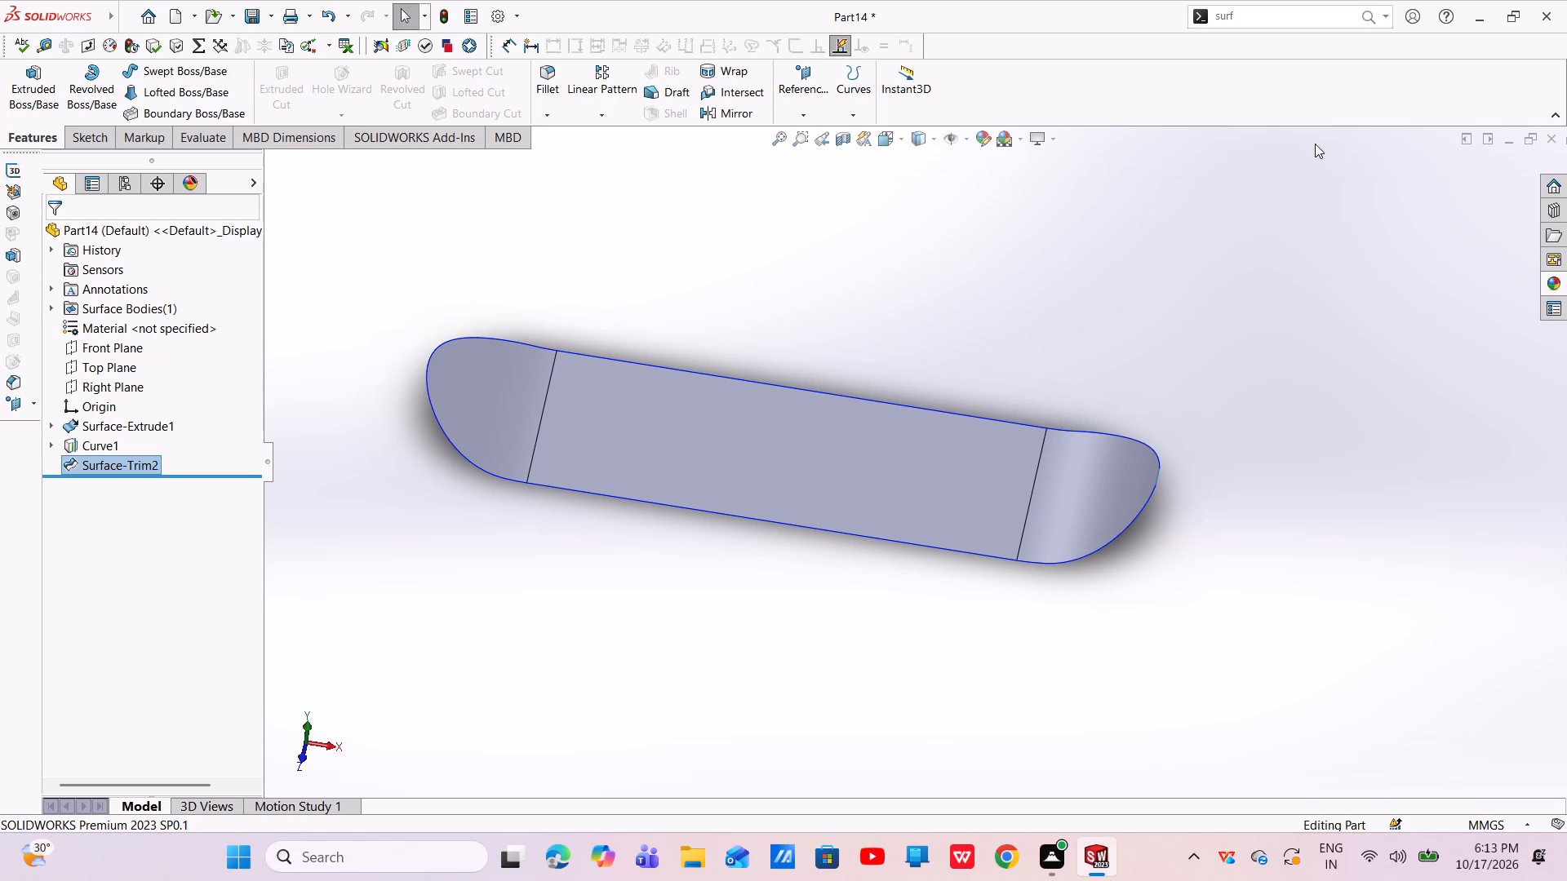
# Browse the appearance library's plastic, metal, painted, glass, solid and lights categories for a finish for the deck's end face.
pyautogui.click(1088, 482)
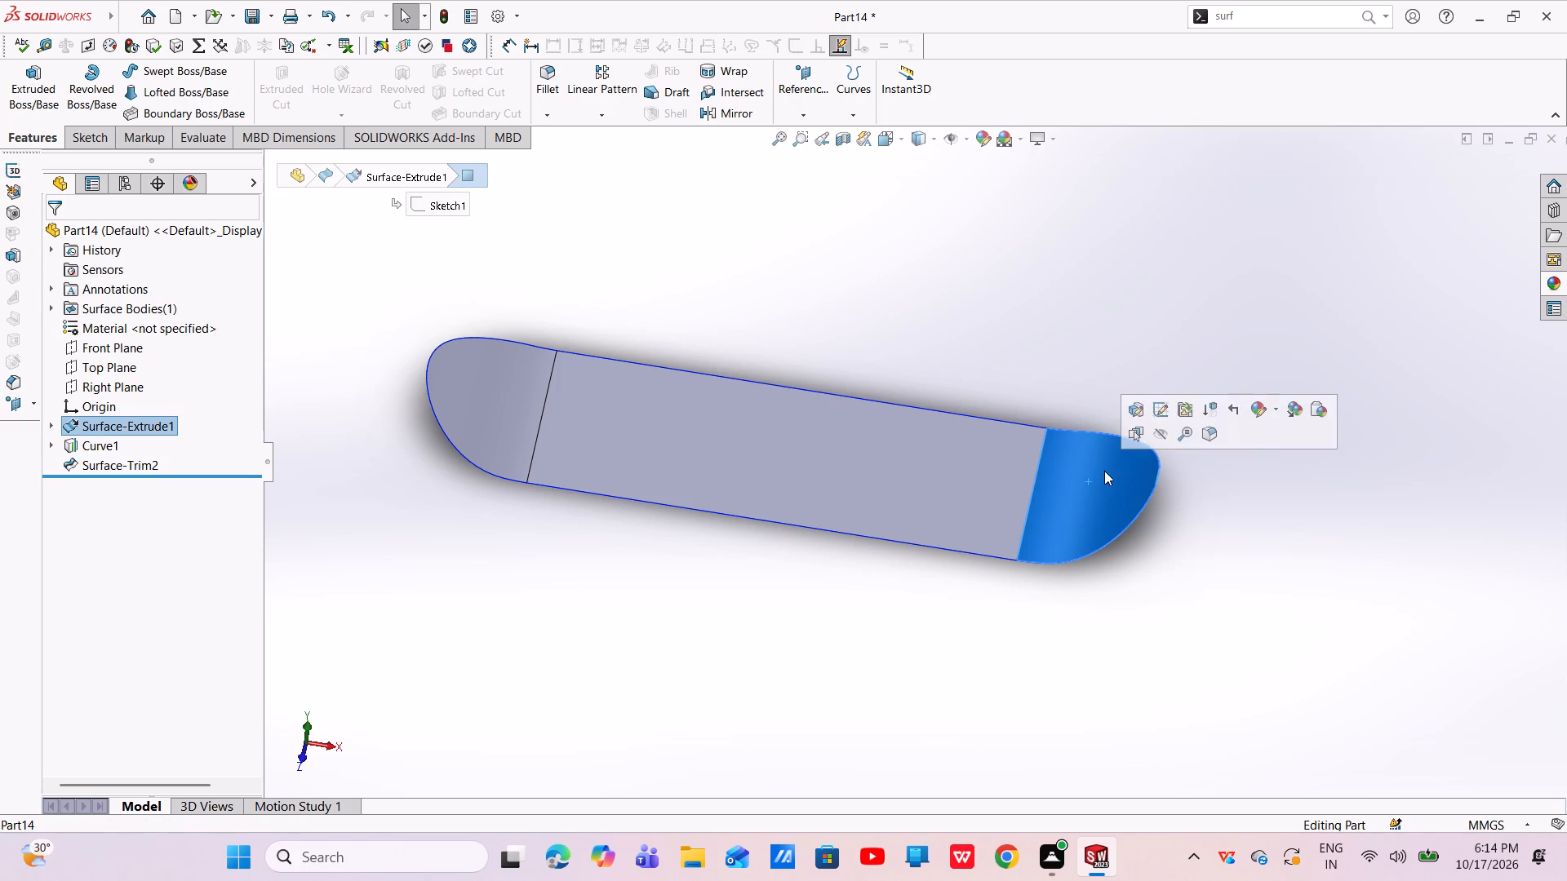
pyautogui.click(1265, 414)
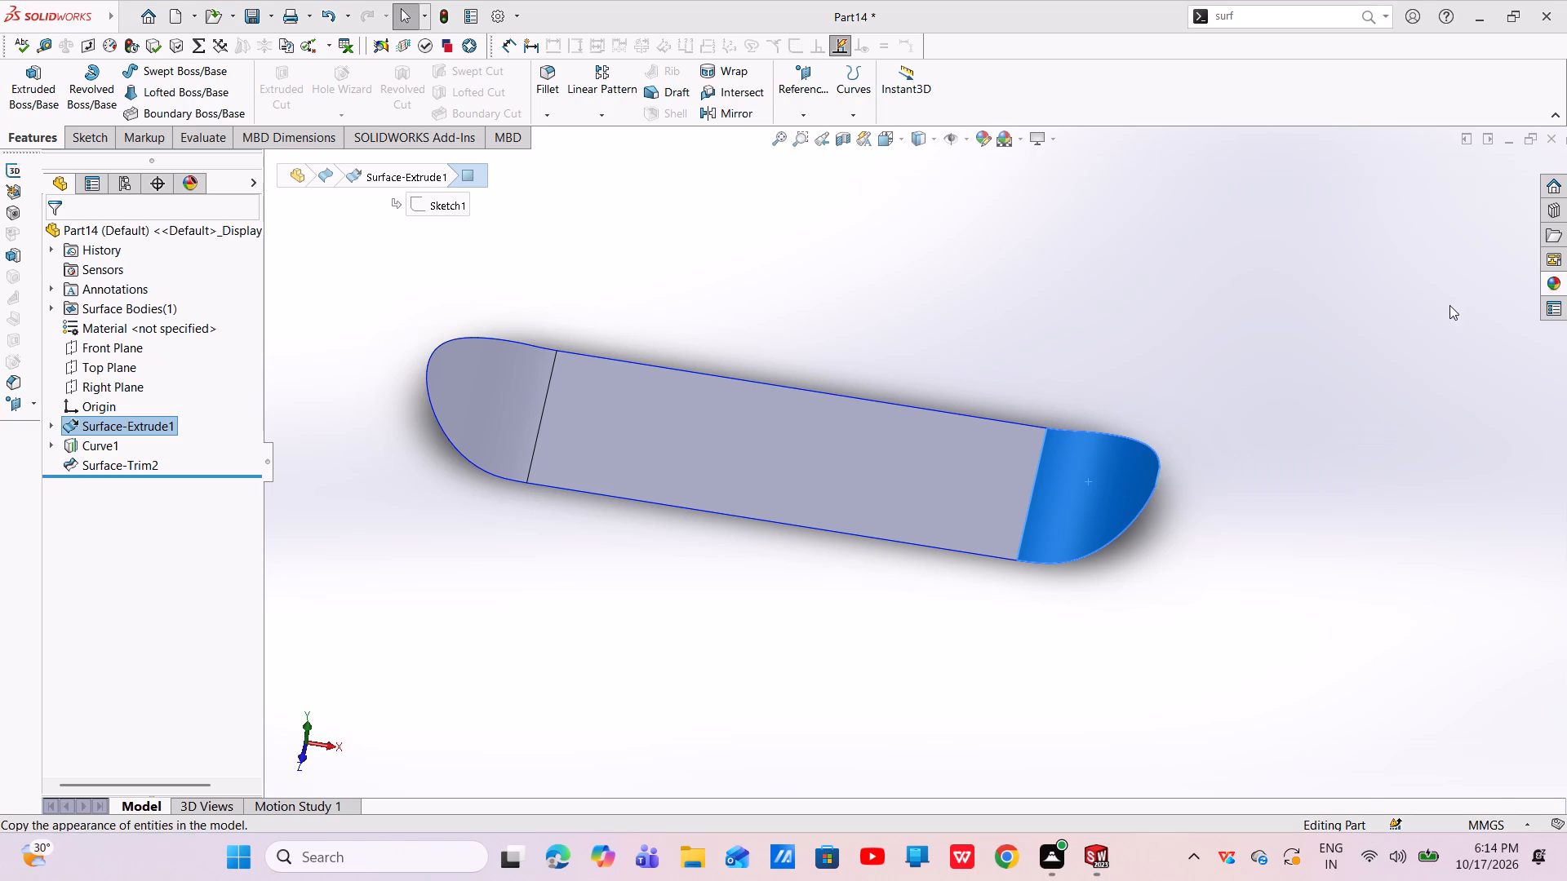
pyautogui.click(1548, 280)
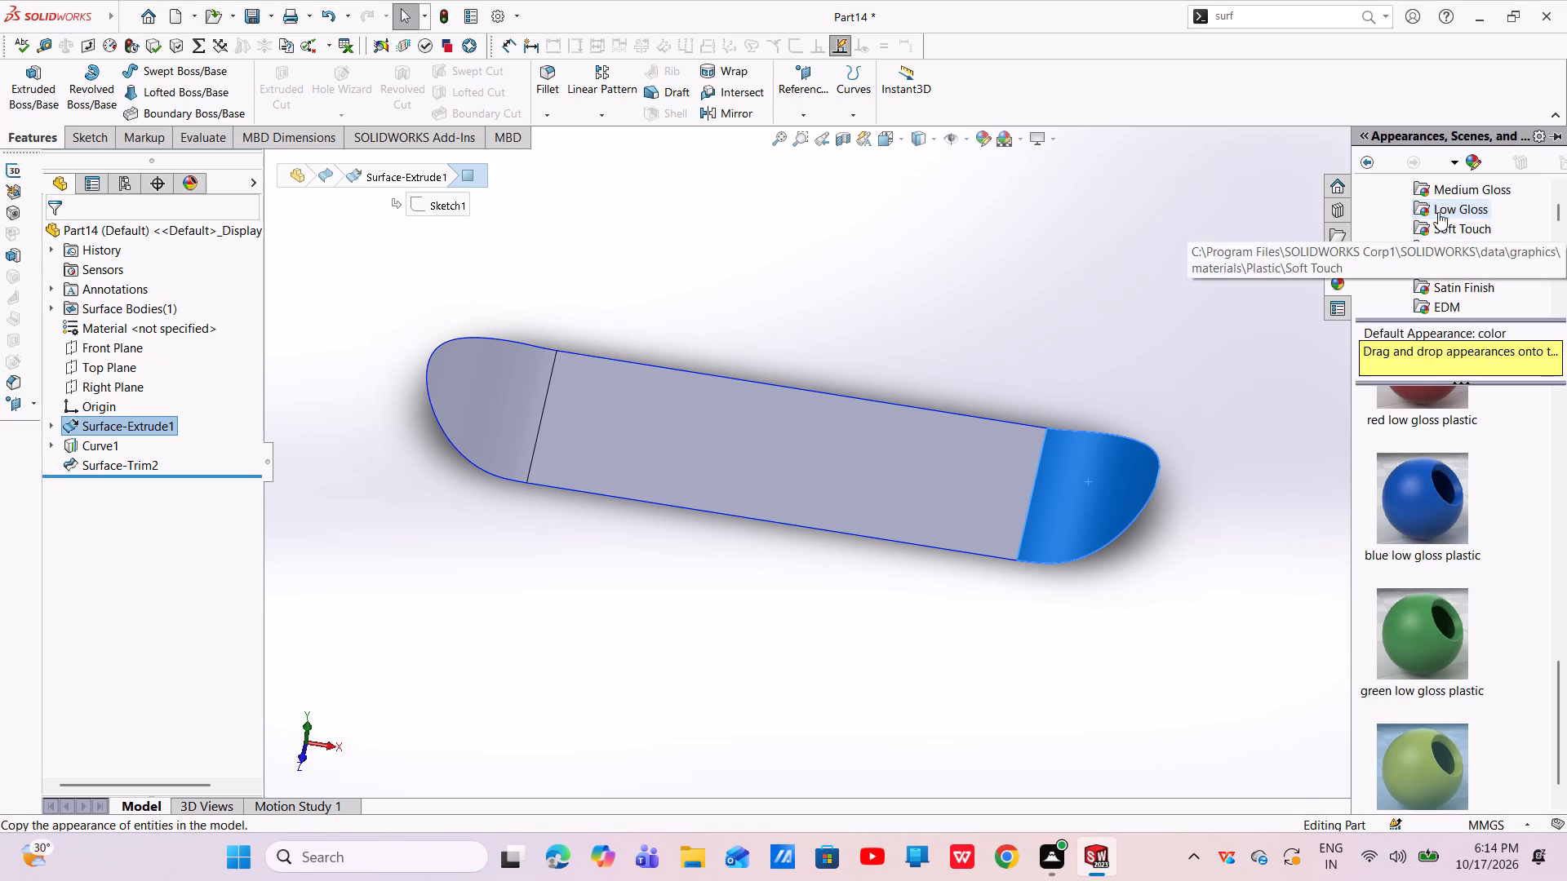
pyautogui.scroll(6, 1427, 519)
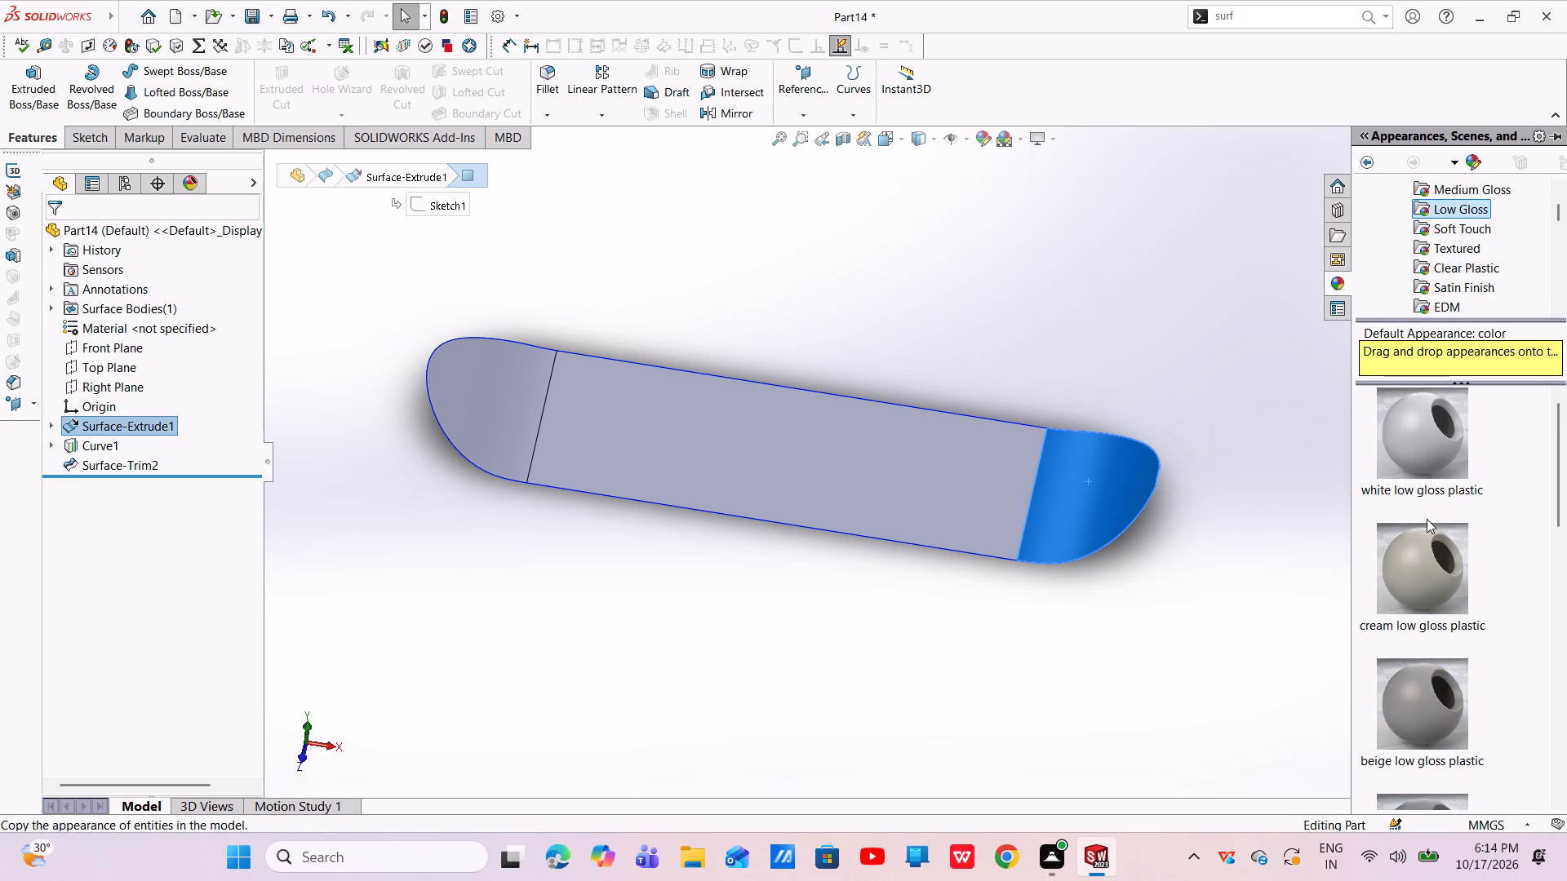
pyautogui.scroll(6, 1427, 519)
pyautogui.scroll(6, 1469, 237)
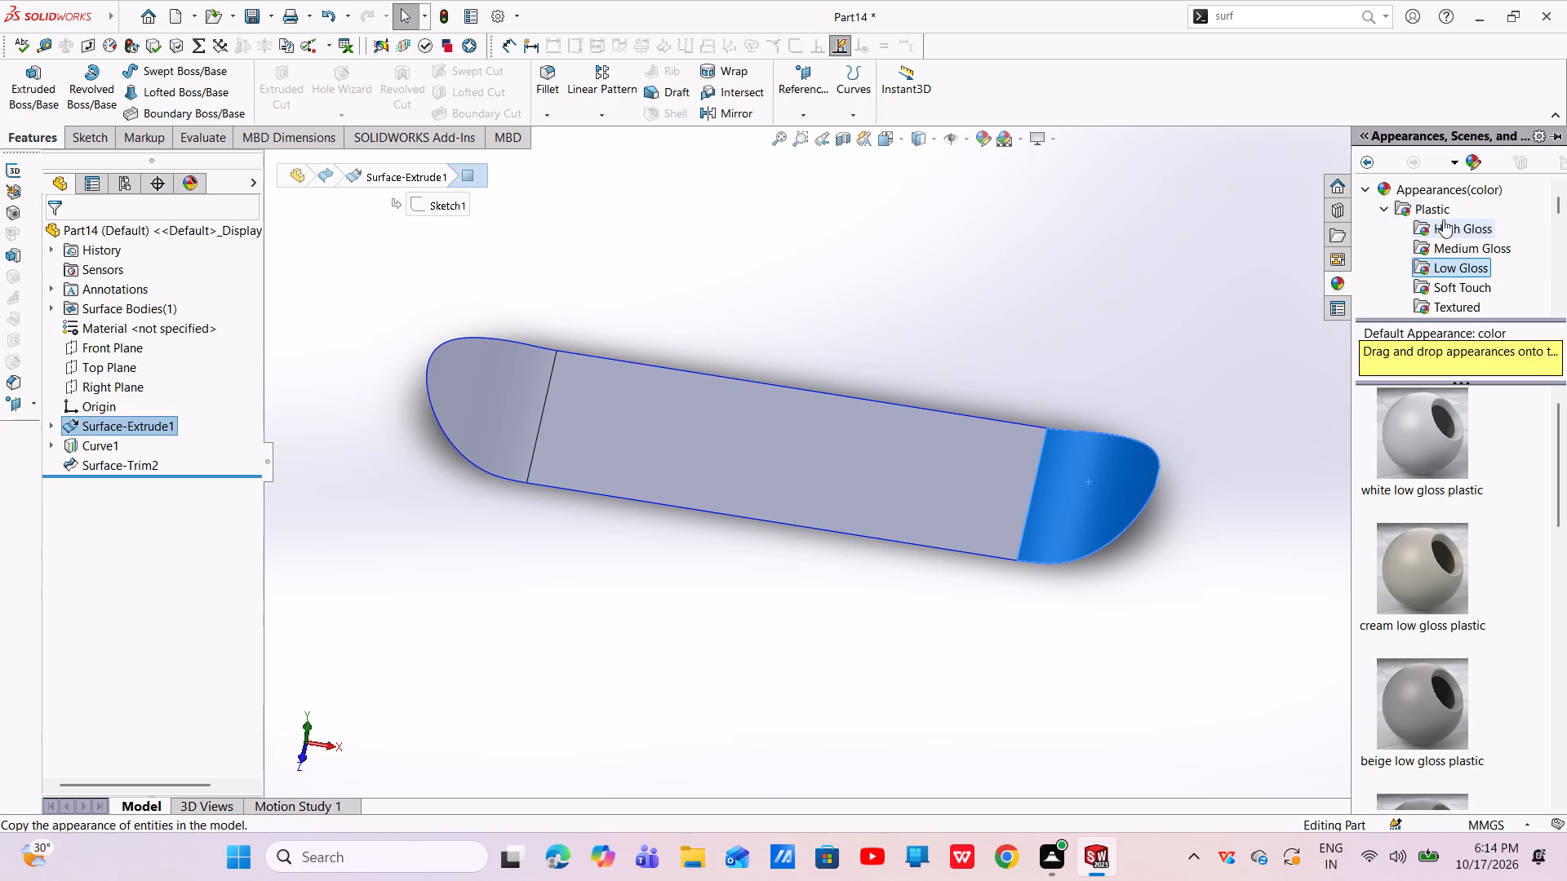
pyautogui.click(1382, 206)
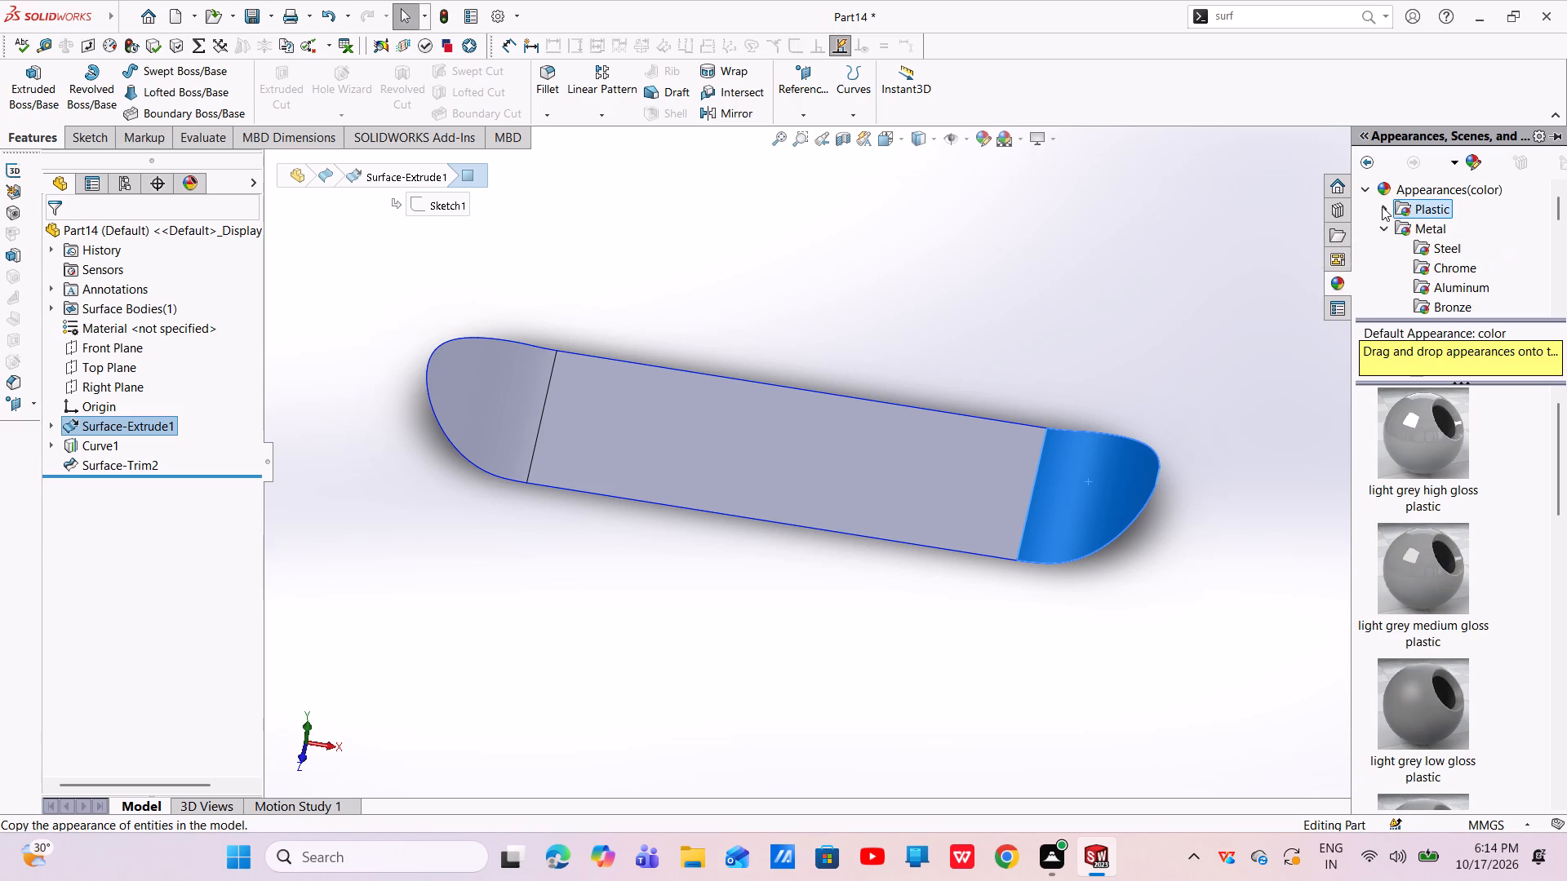
pyautogui.click(1394, 219)
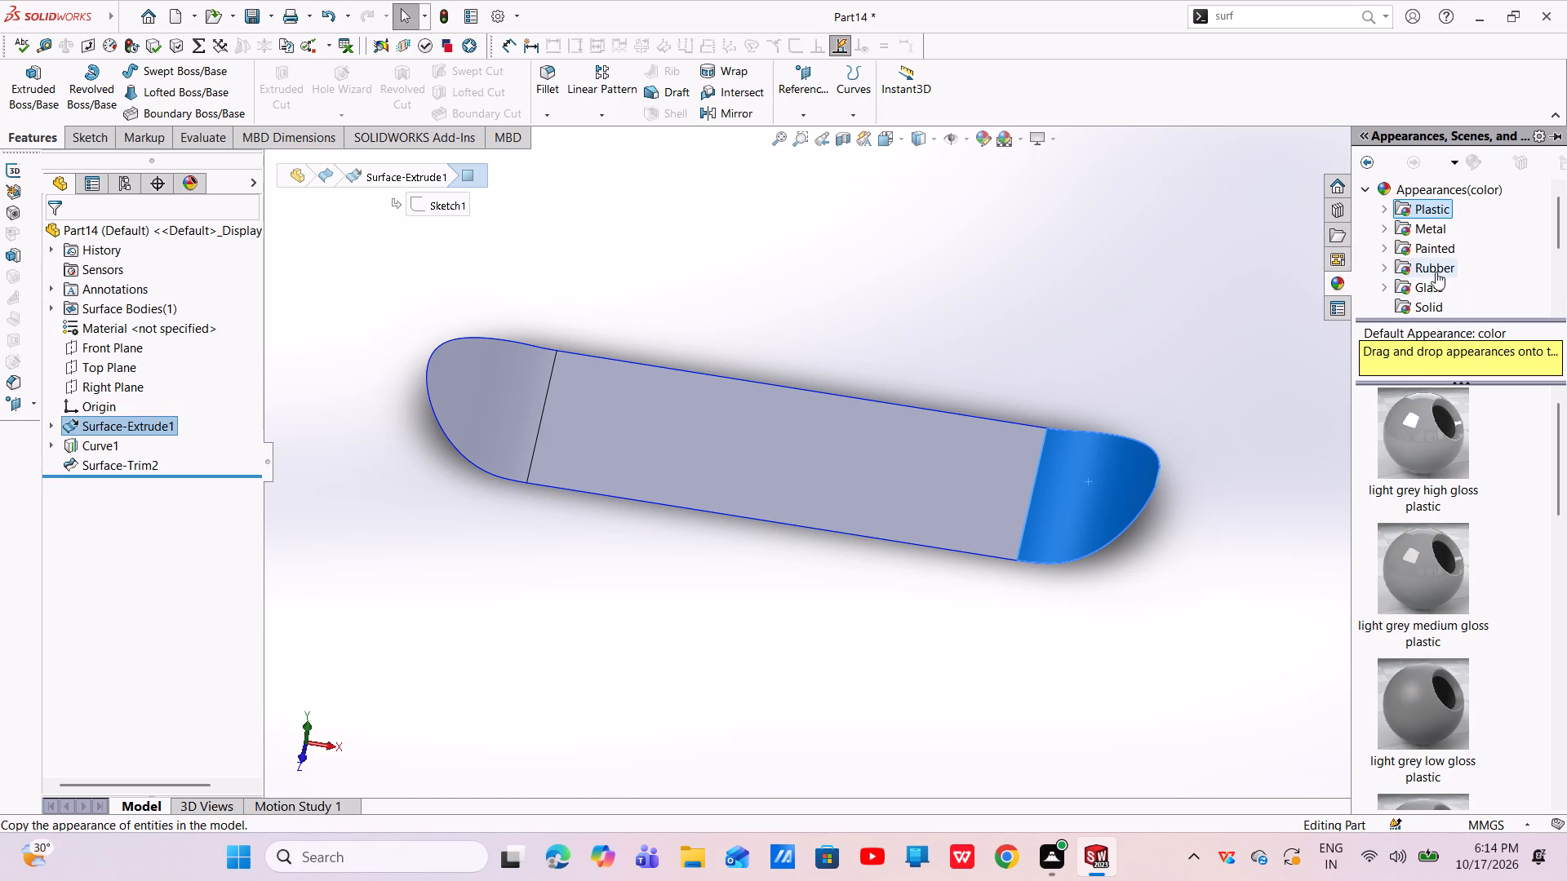
pyautogui.scroll(-2, 1441, 277)
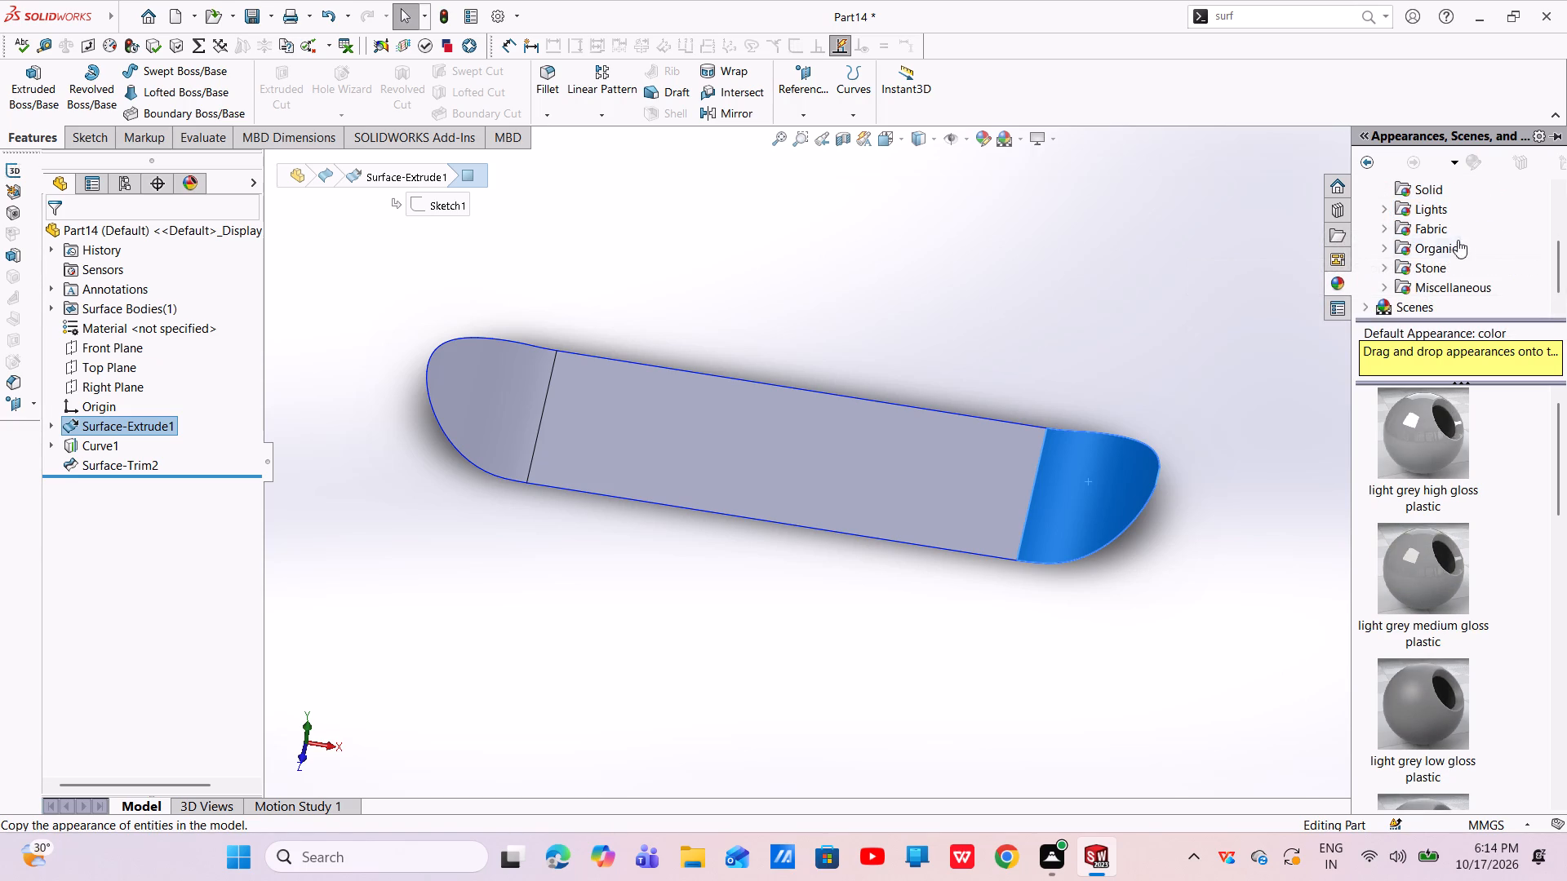
pyautogui.scroll(1, 1426, 217)
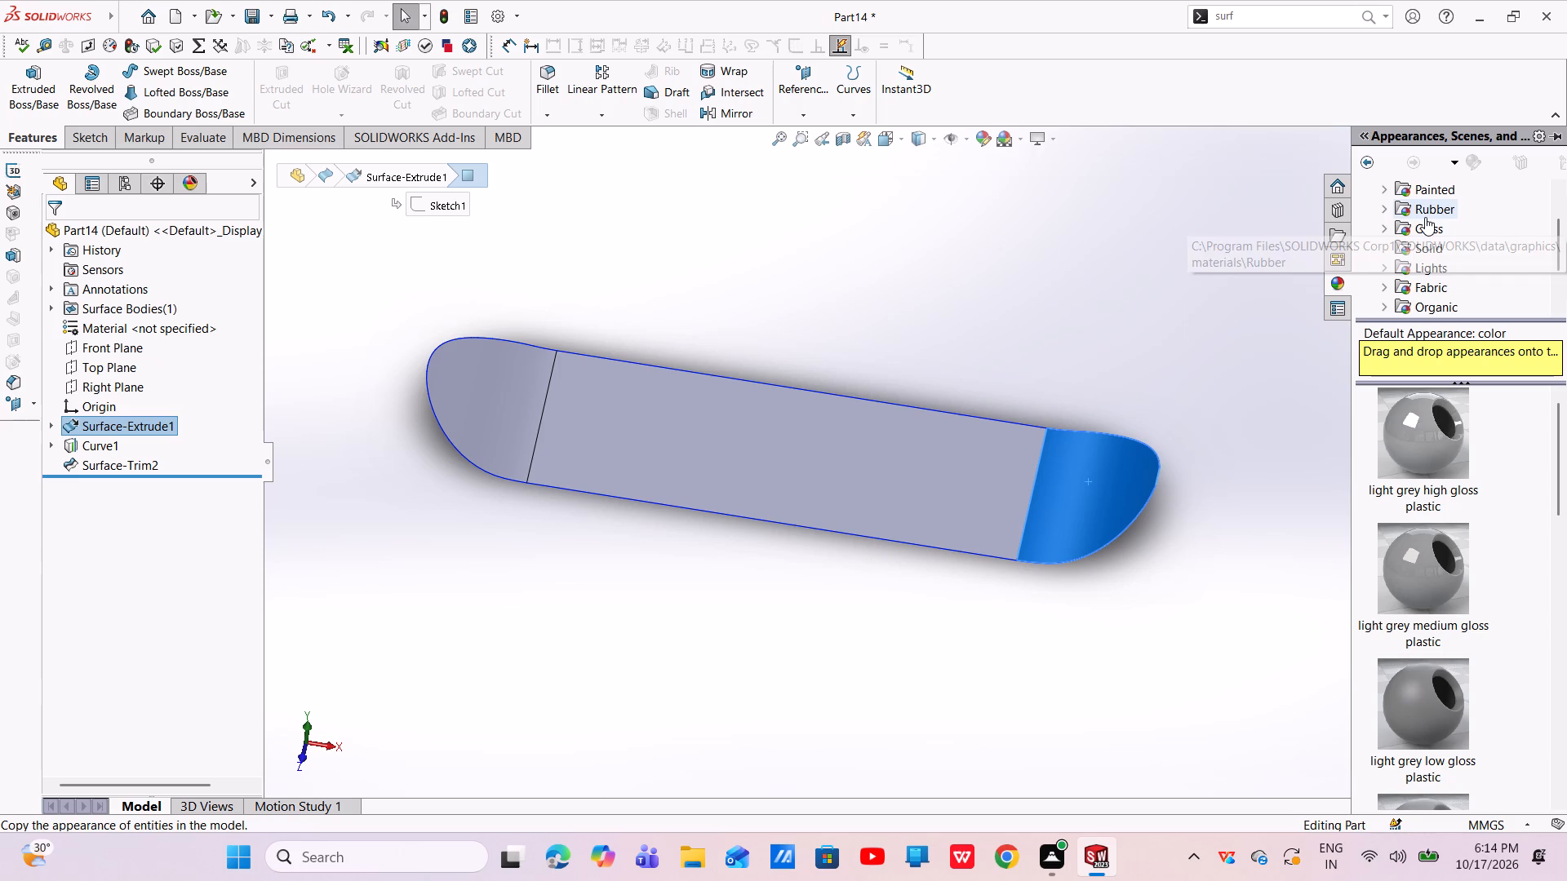
pyautogui.scroll(-1, 1433, 255)
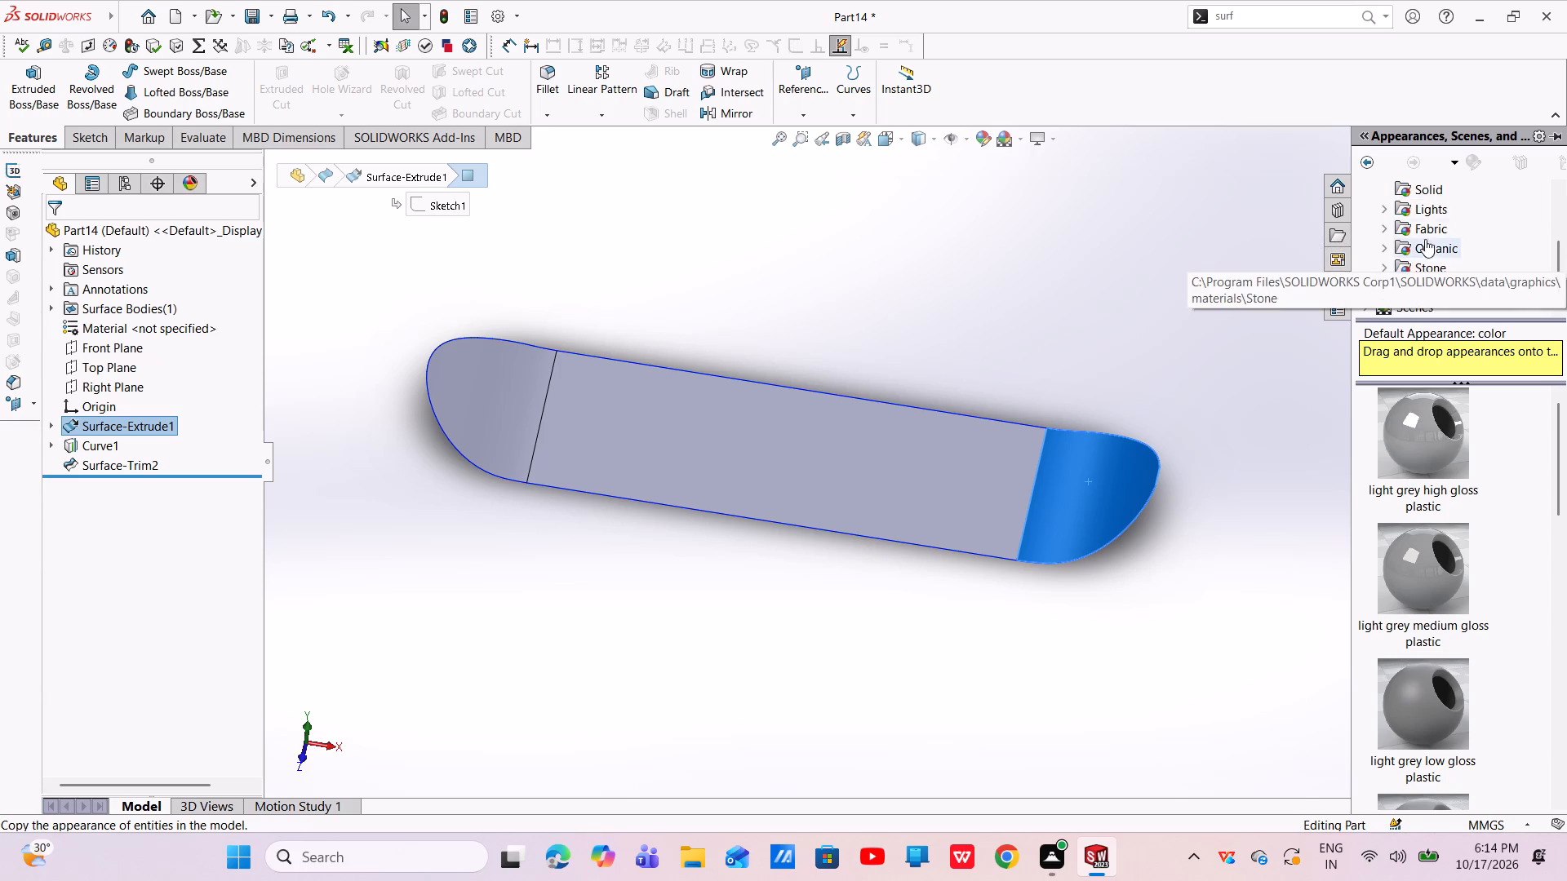
pyautogui.scroll(1, 1430, 188)
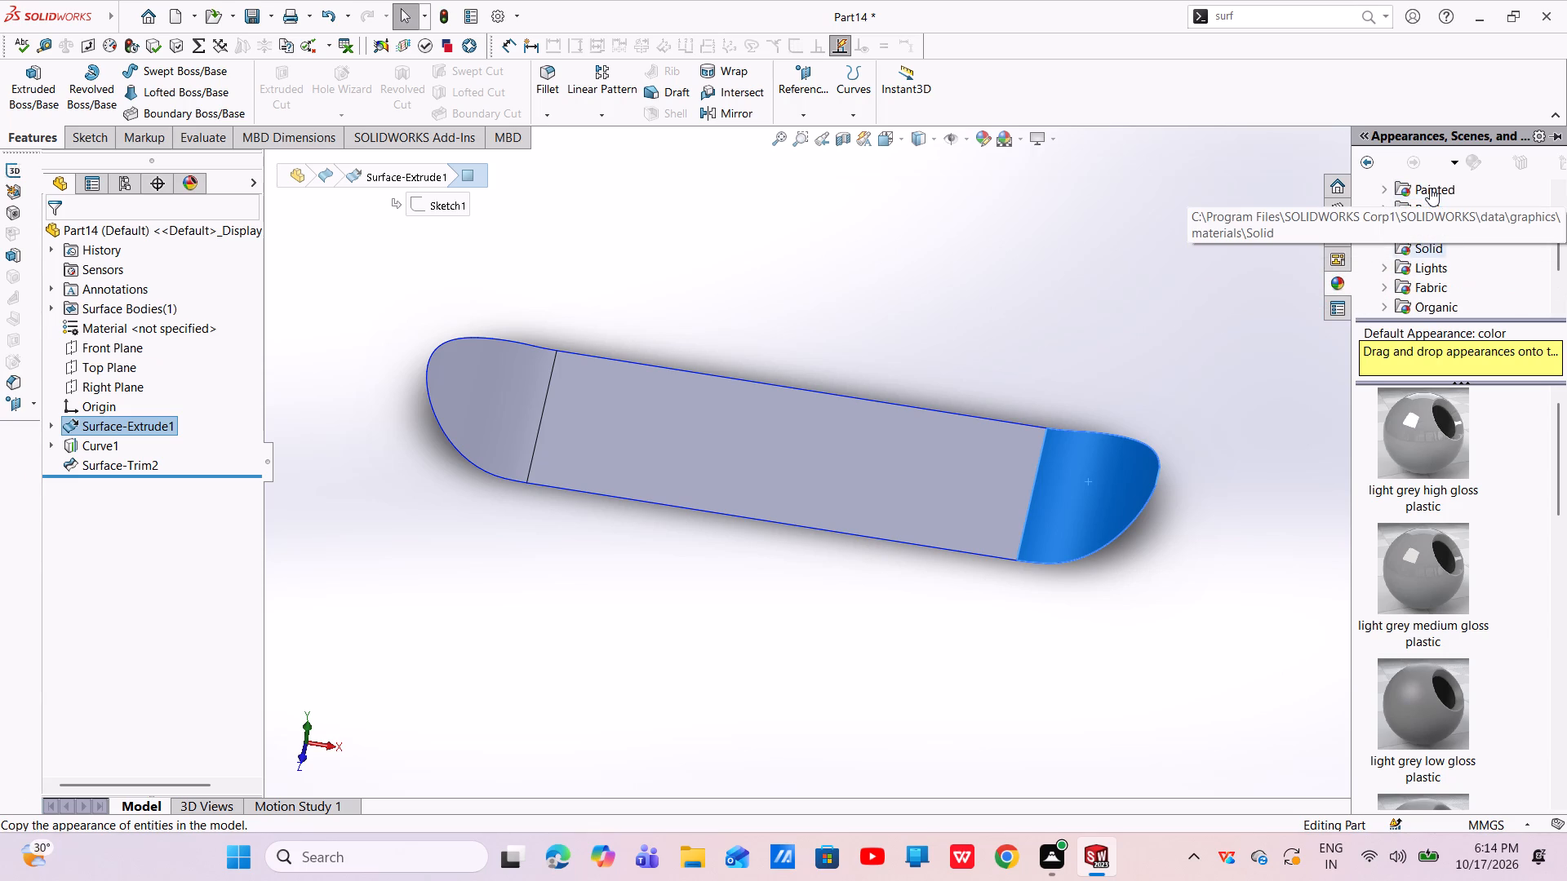
pyautogui.click(1426, 193)
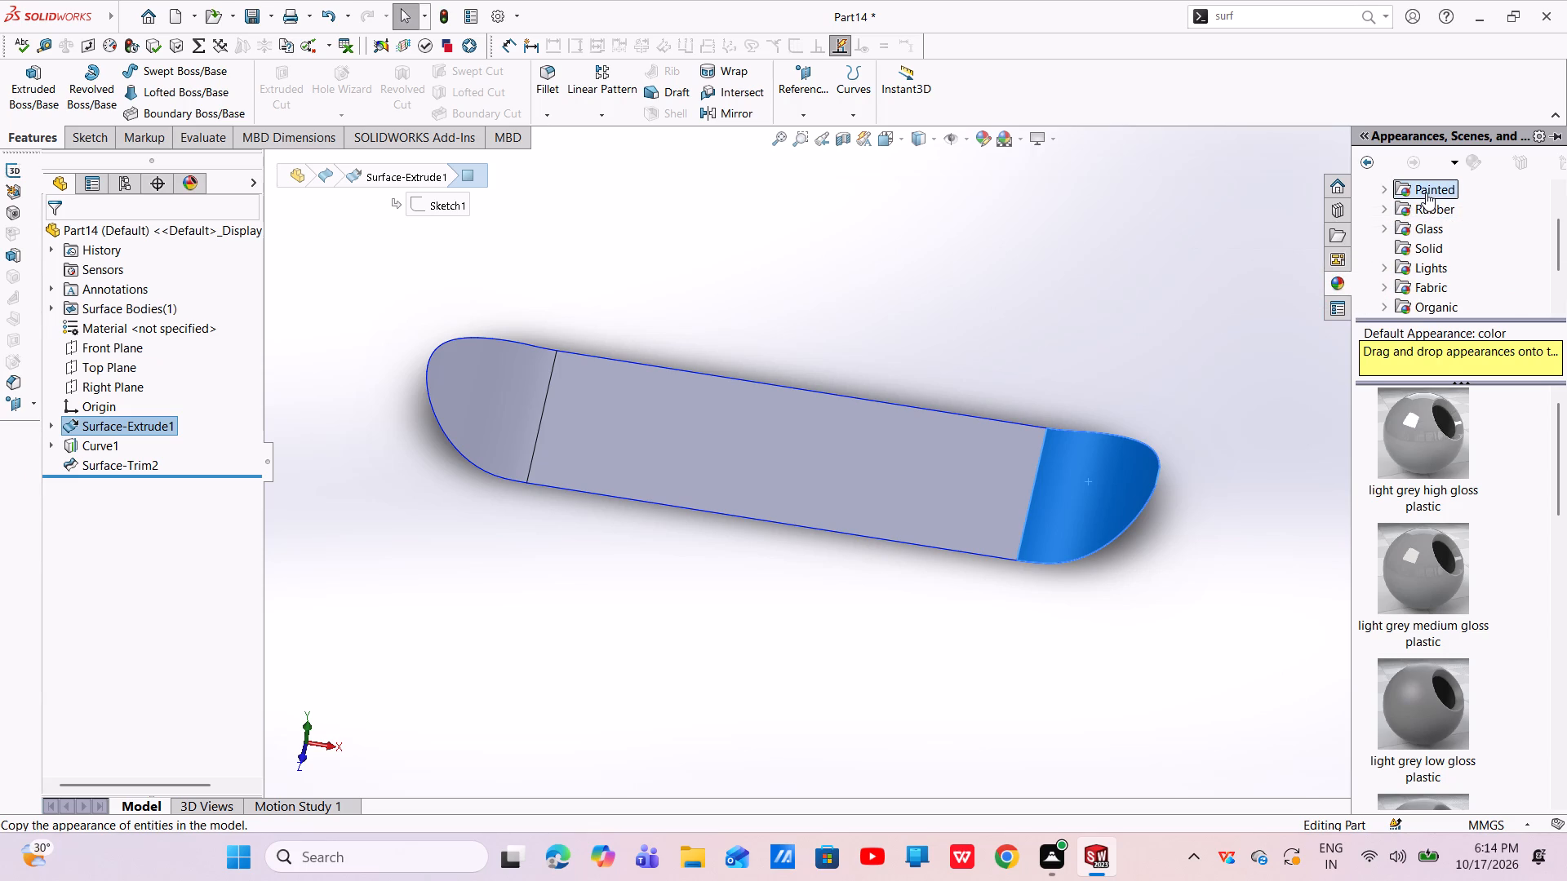
pyautogui.scroll(-5, 1430, 500)
pyautogui.scroll(8, 1430, 500)
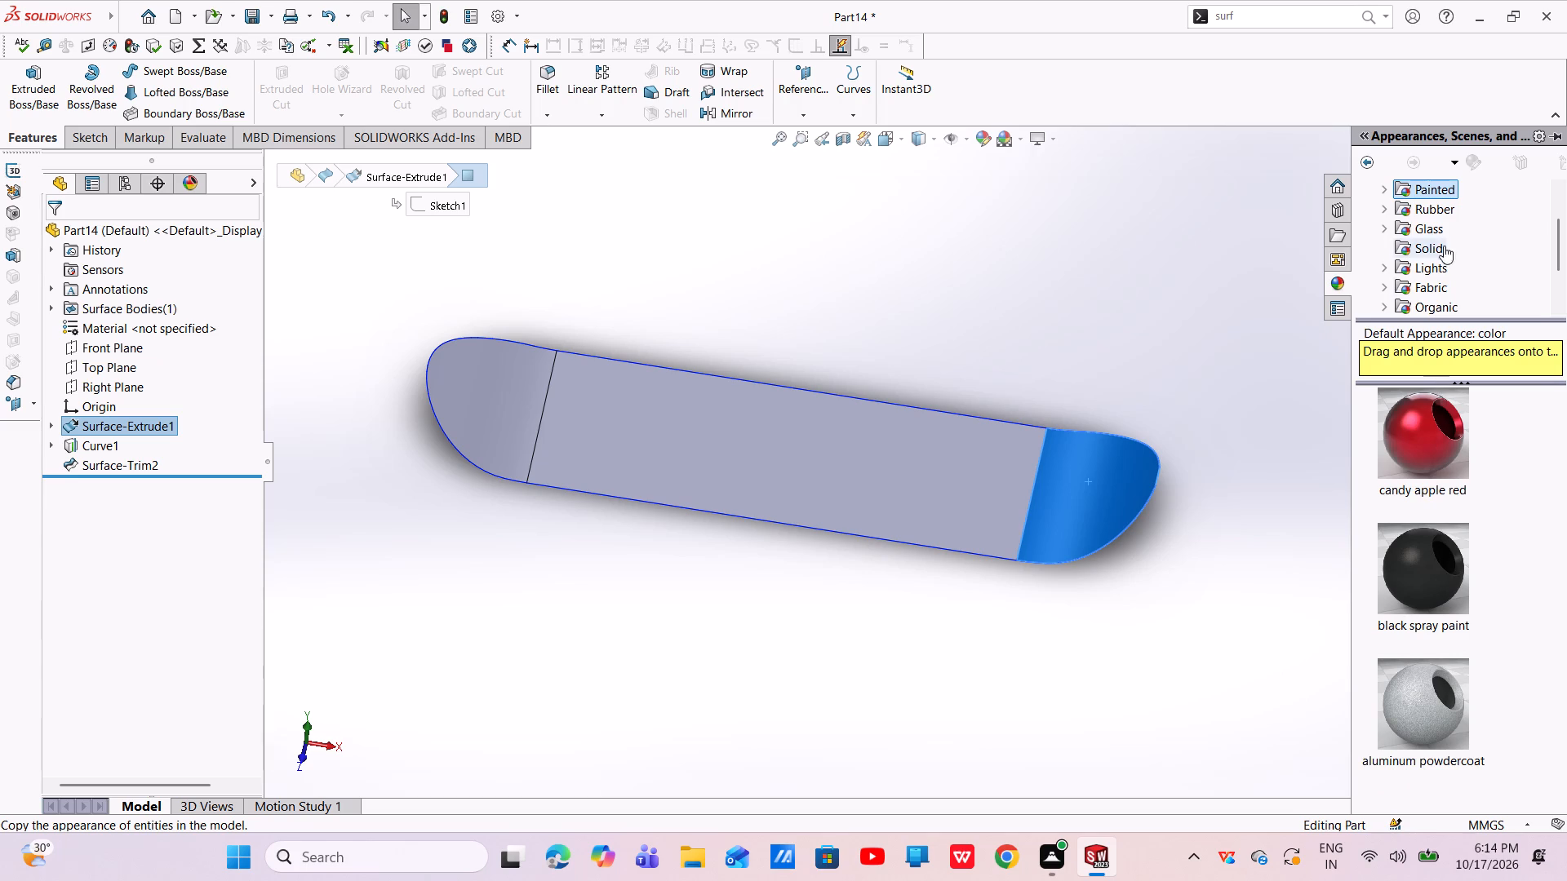
pyautogui.click(1439, 230)
pyautogui.click(1431, 256)
pyautogui.click(1430, 276)
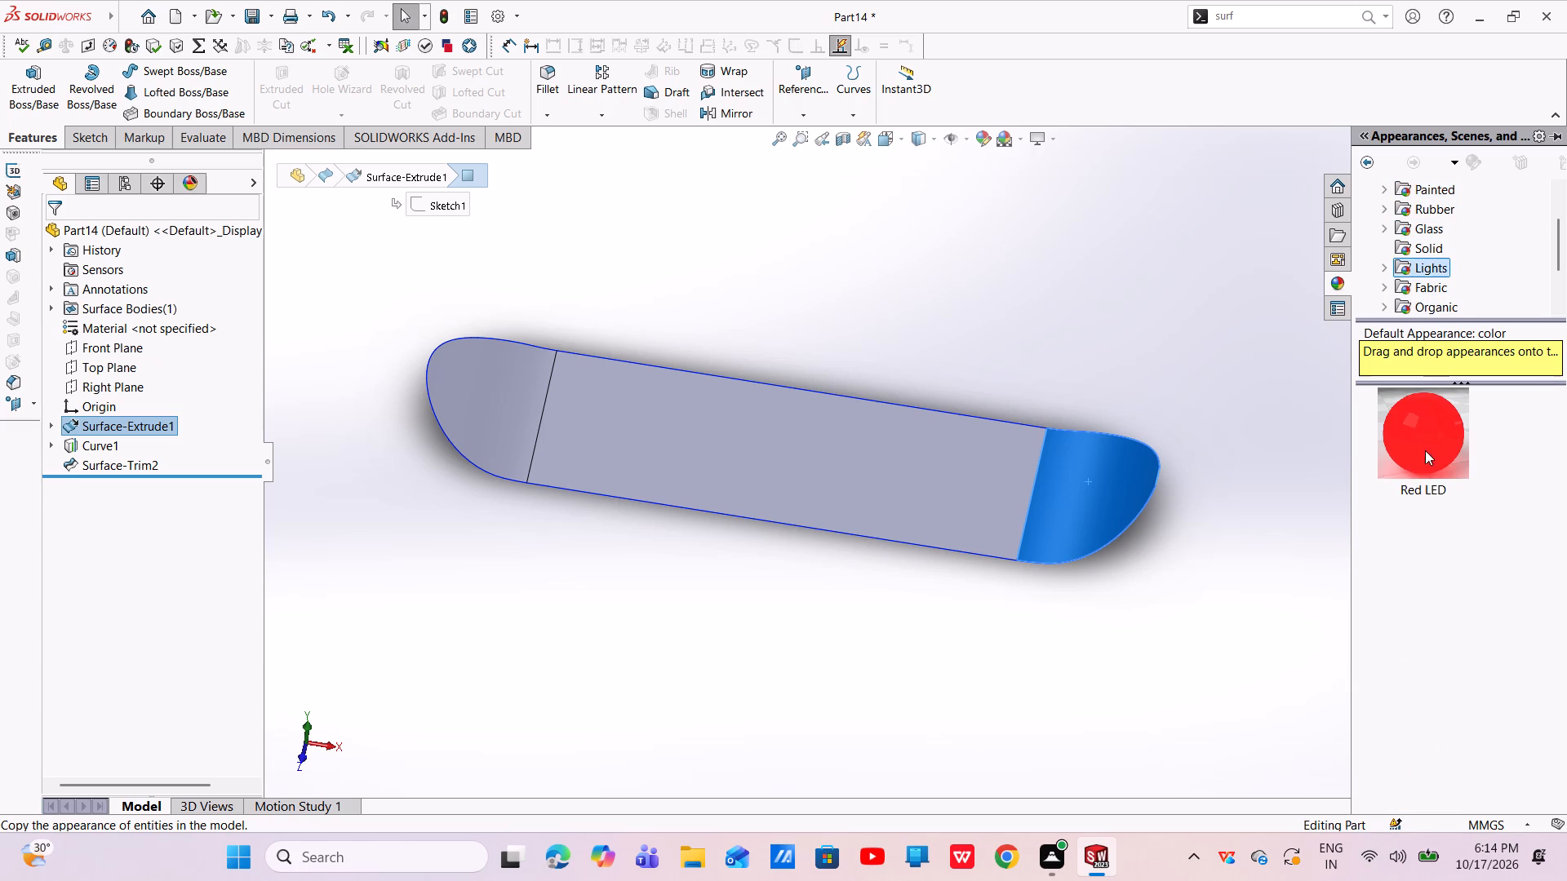
pyautogui.scroll(6, 1409, 297)
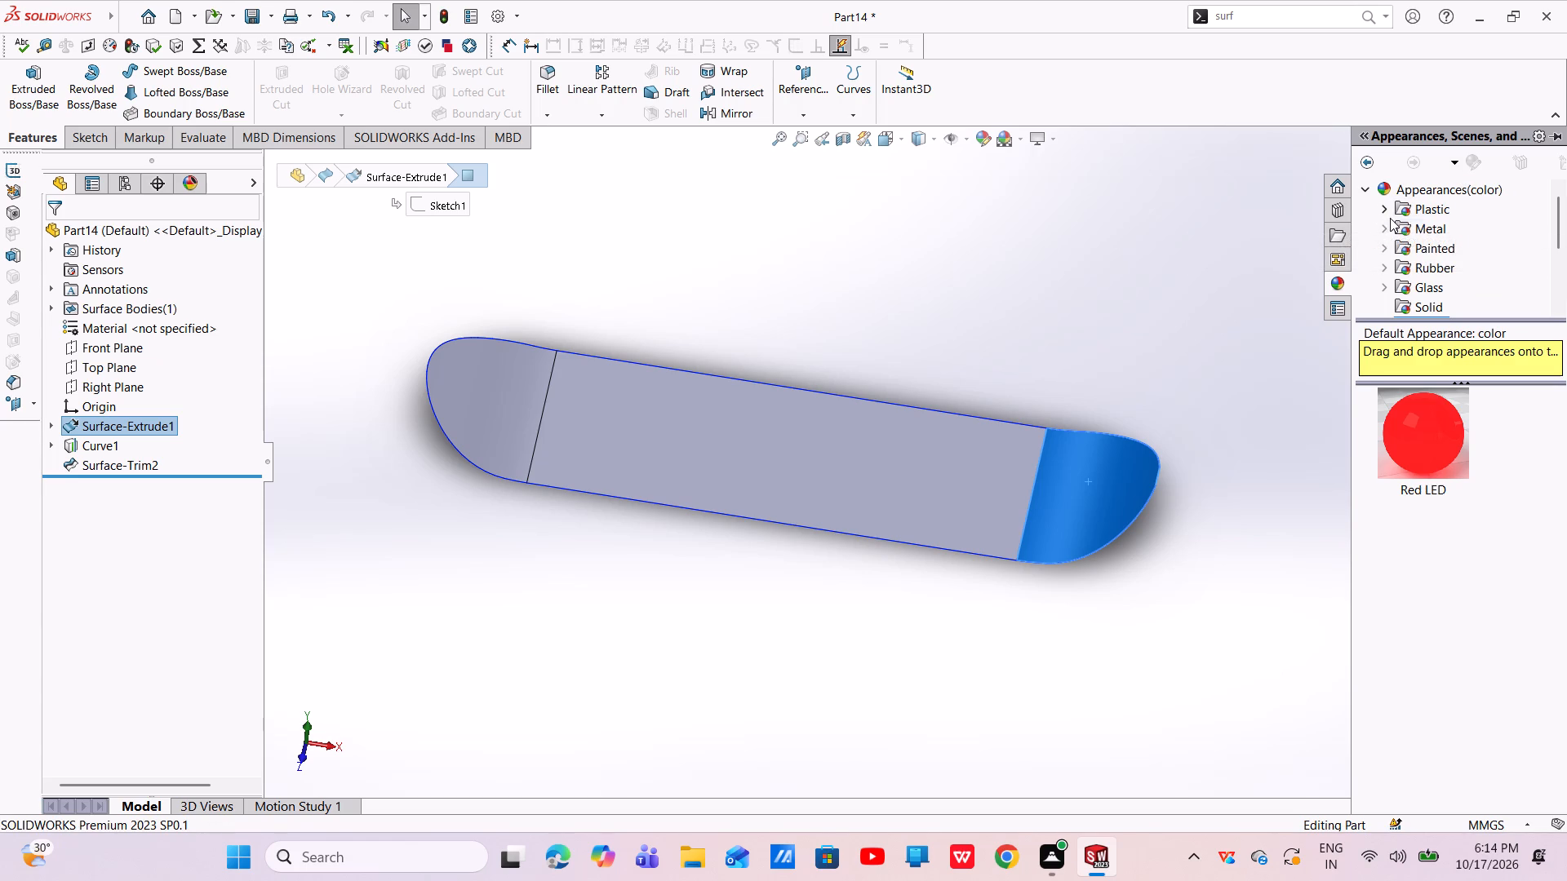
pyautogui.click(1445, 206)
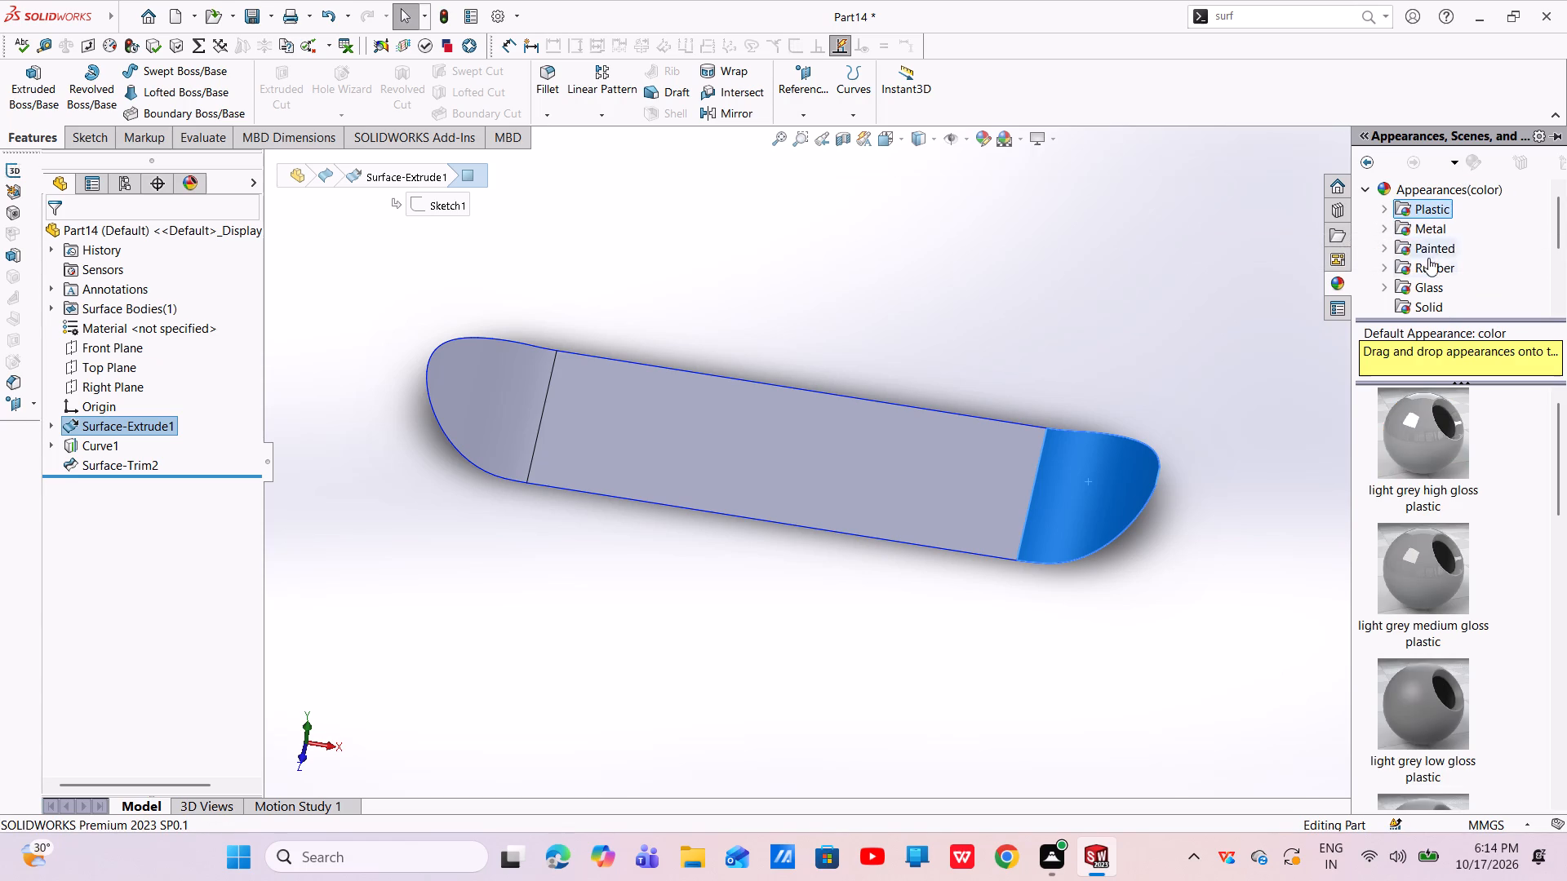
pyautogui.scroll(-12, 1427, 523)
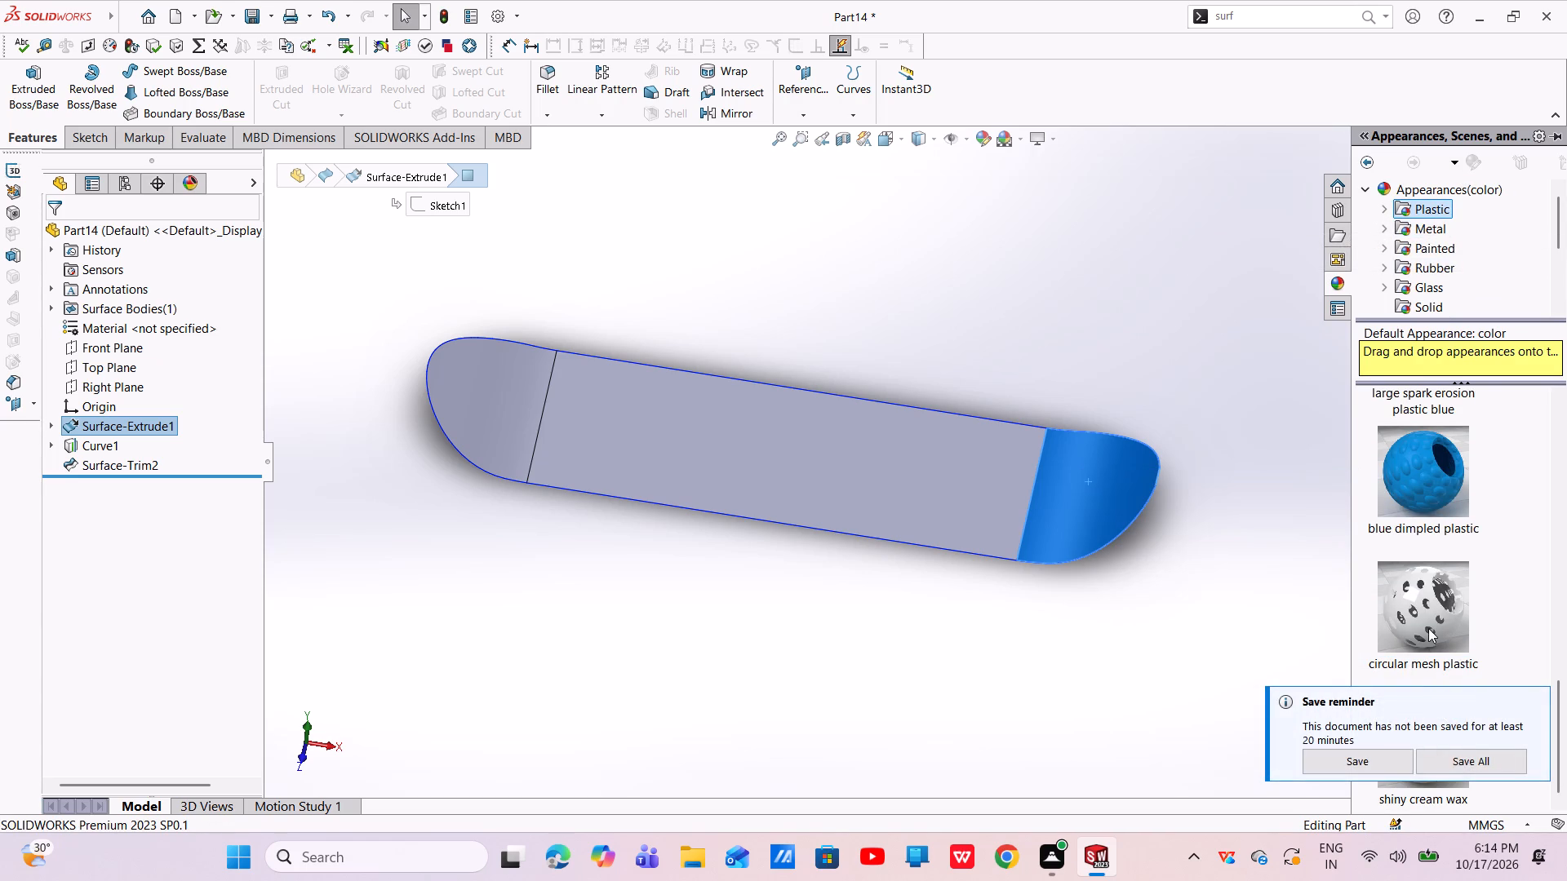
pyautogui.click(1436, 225)
pyautogui.scroll(-4, 1439, 514)
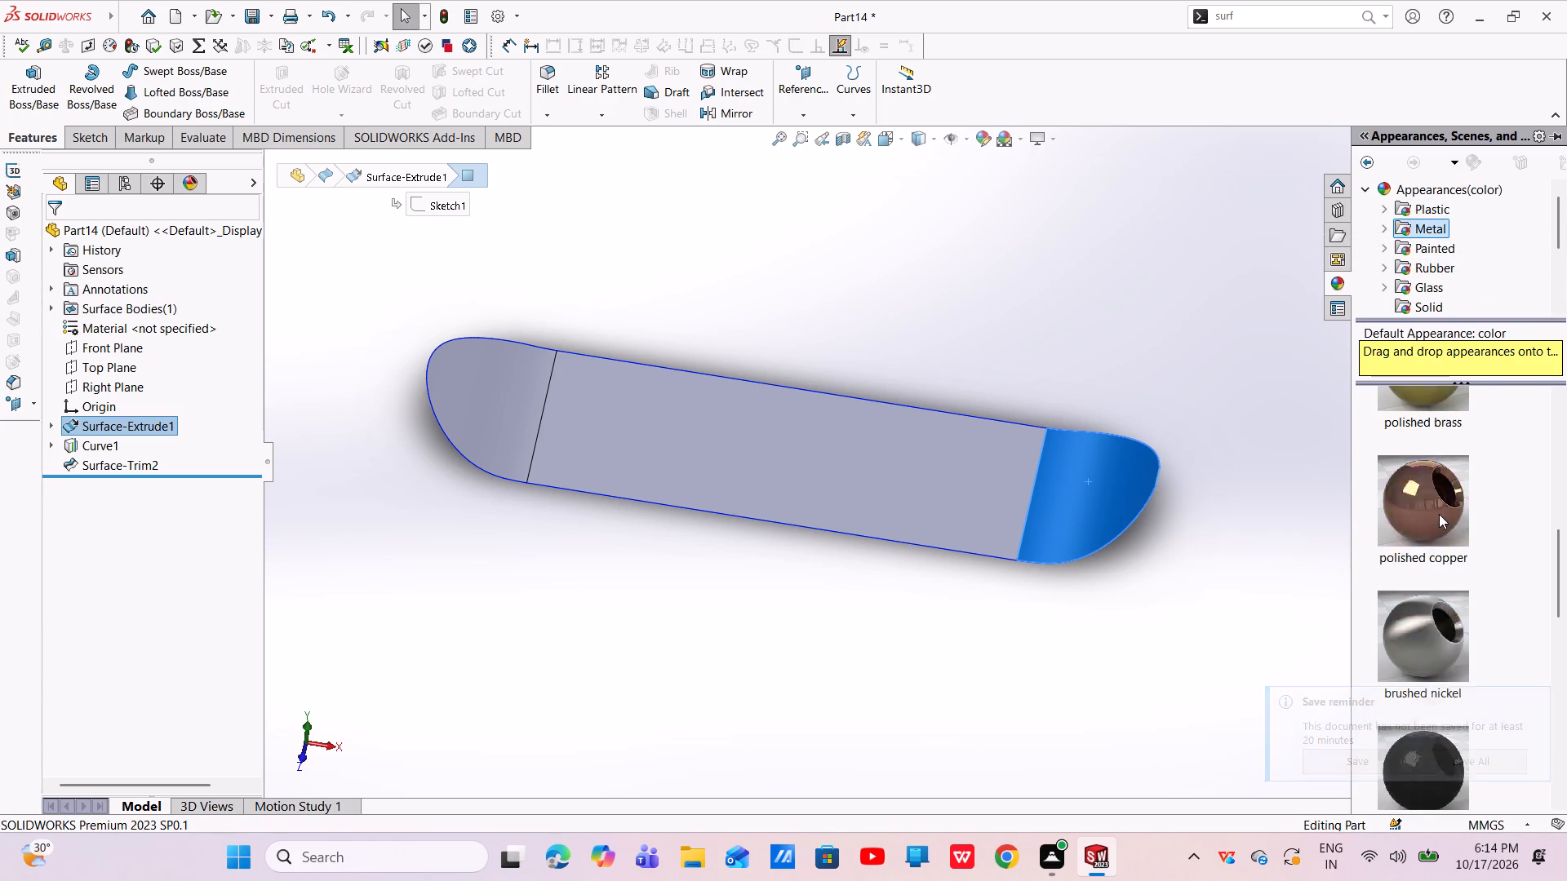
pyautogui.scroll(-11, 1439, 514)
pyautogui.click(1444, 245)
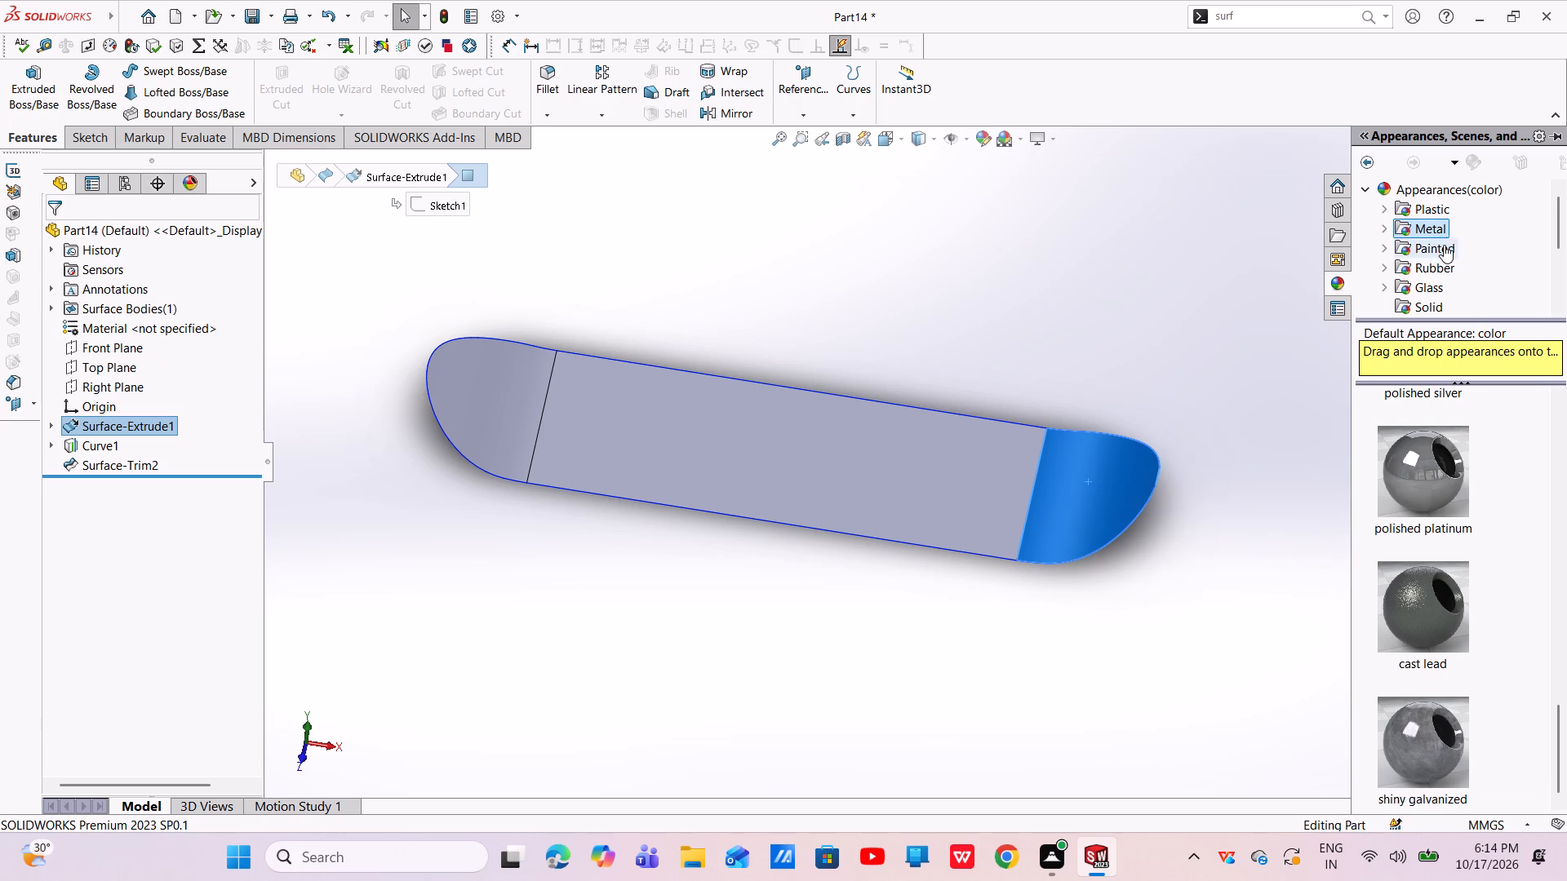
pyautogui.click(1443, 471)
# Apply a red colour from the standard swatches to only the curved end face on the deck's +X side.
pyautogui.click(1116, 488)
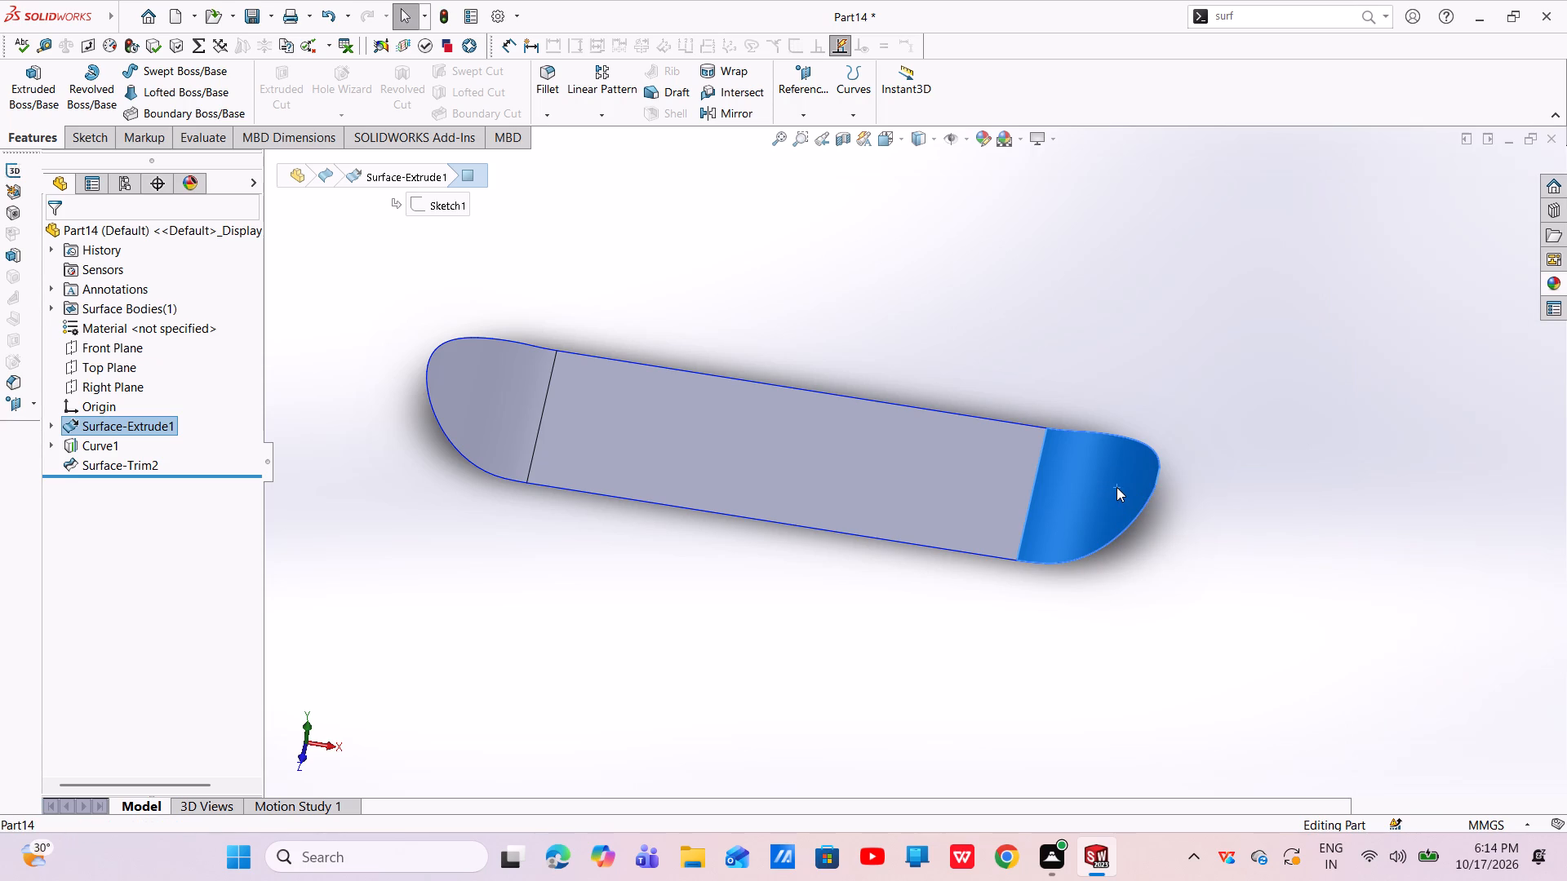
pyautogui.click(1295, 414)
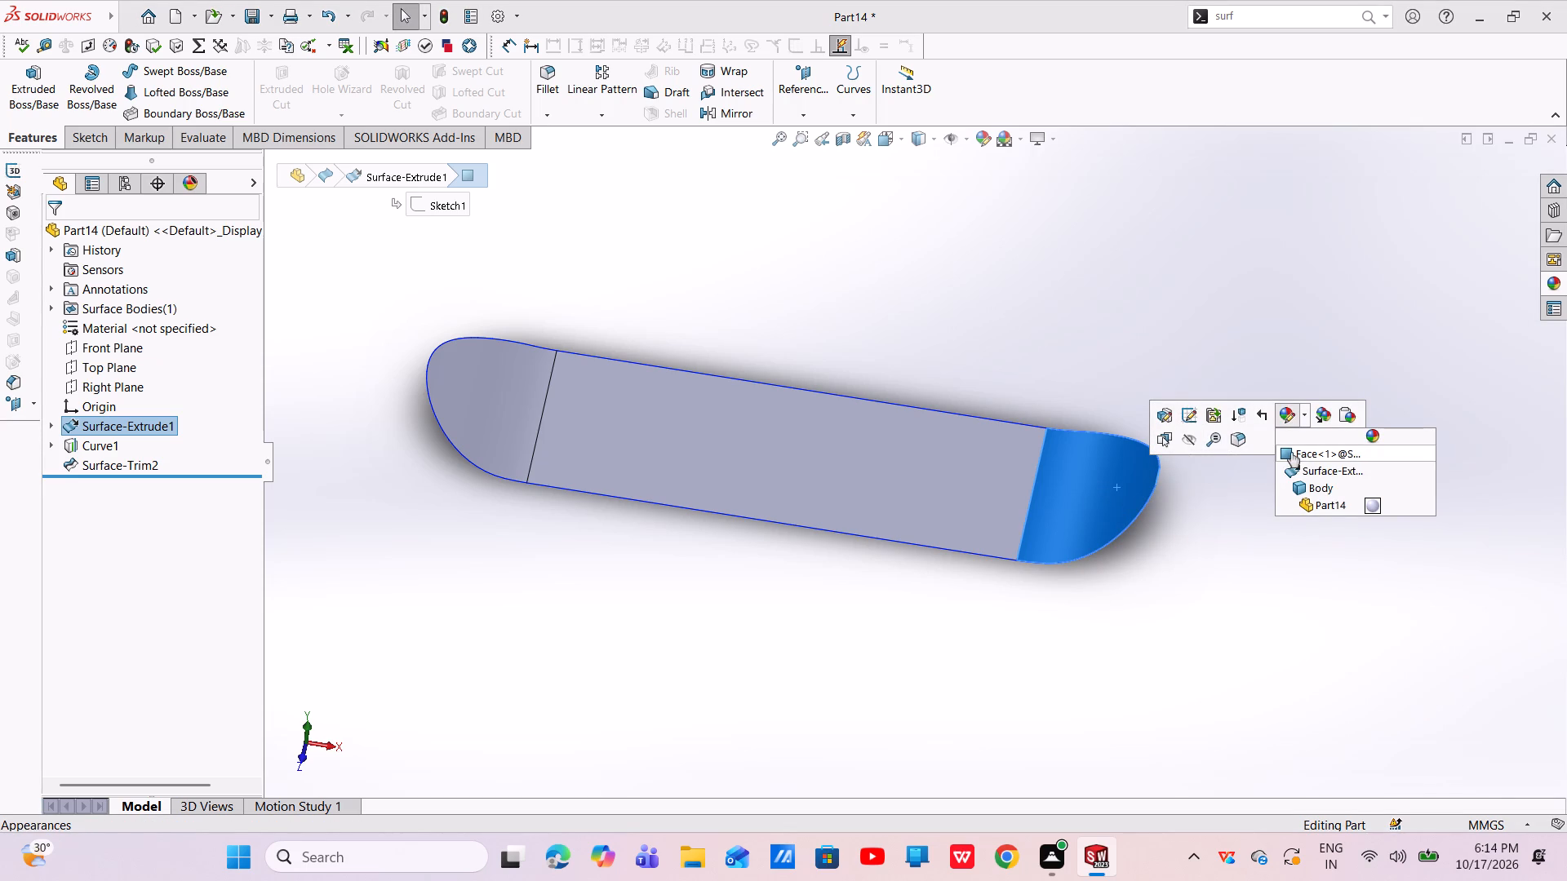
pyautogui.click(1291, 452)
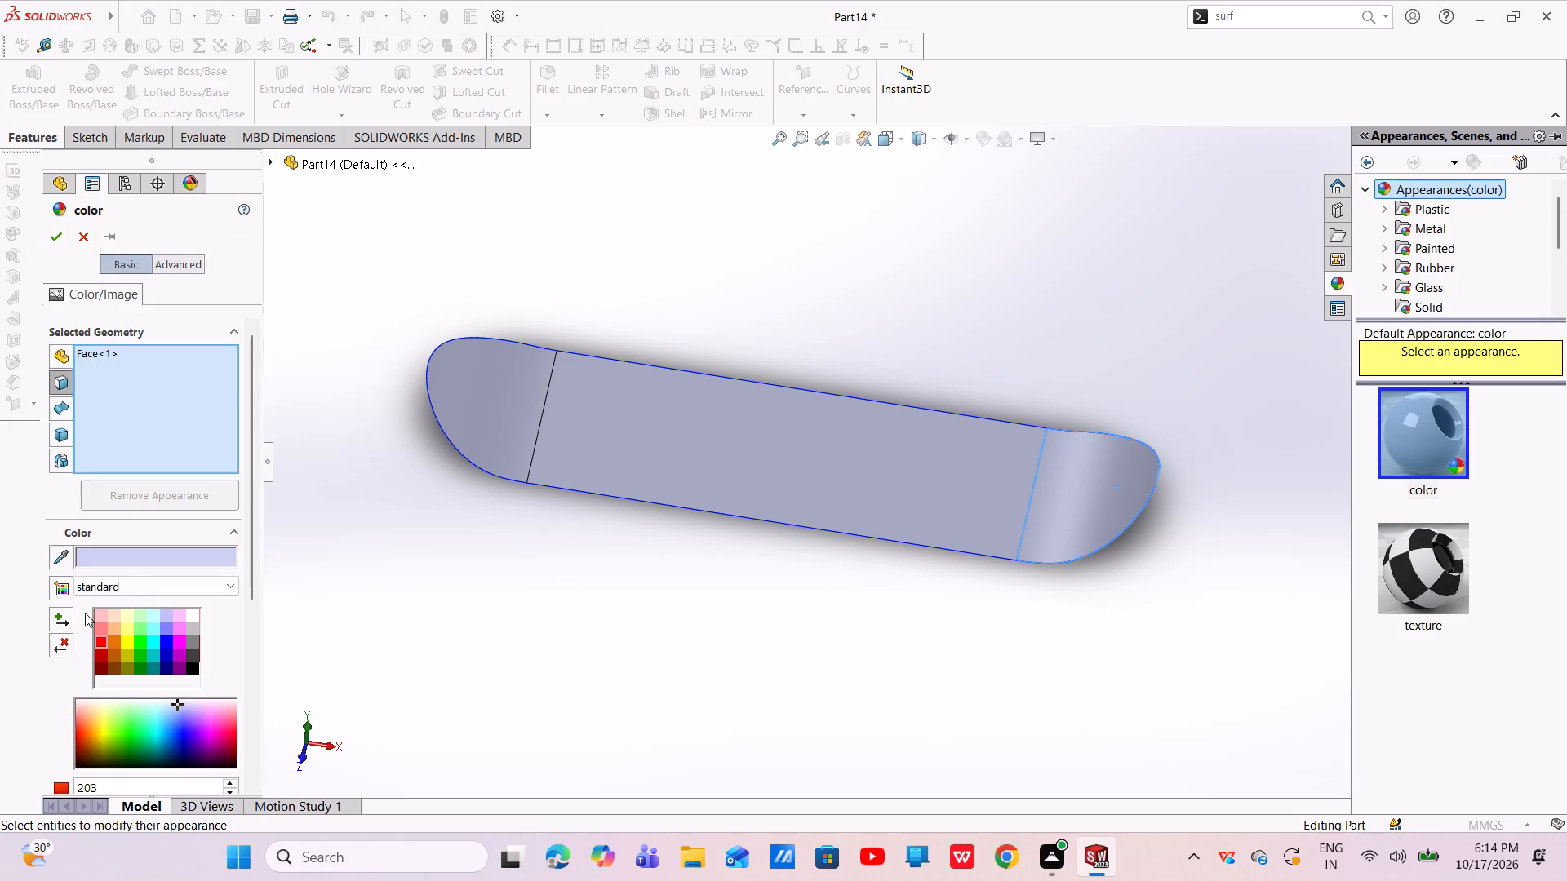
pyautogui.click(100, 641)
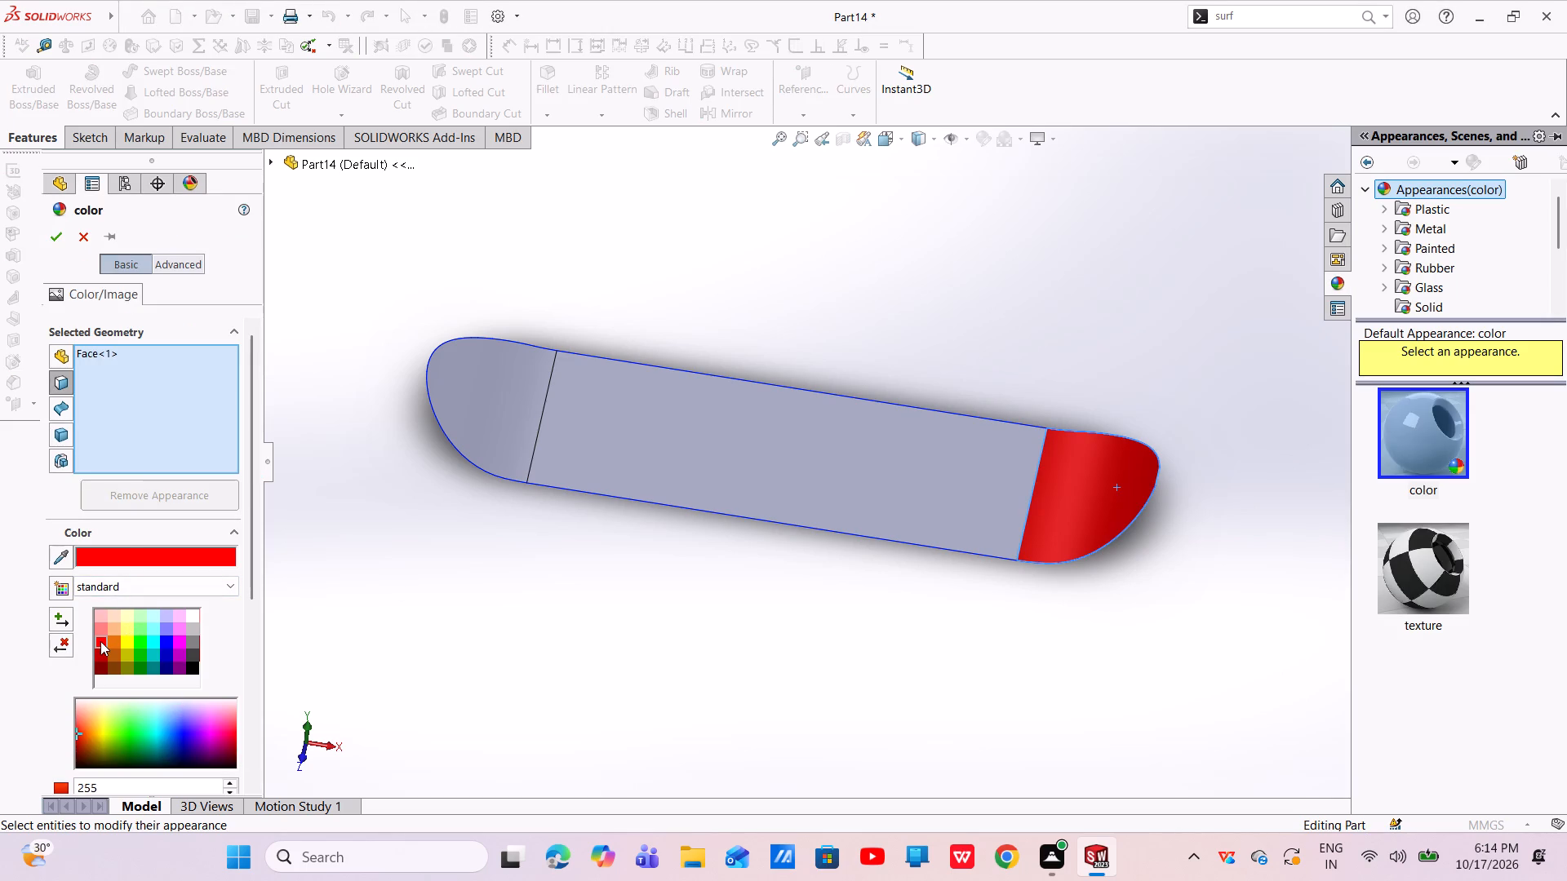
pyautogui.click(61, 235)
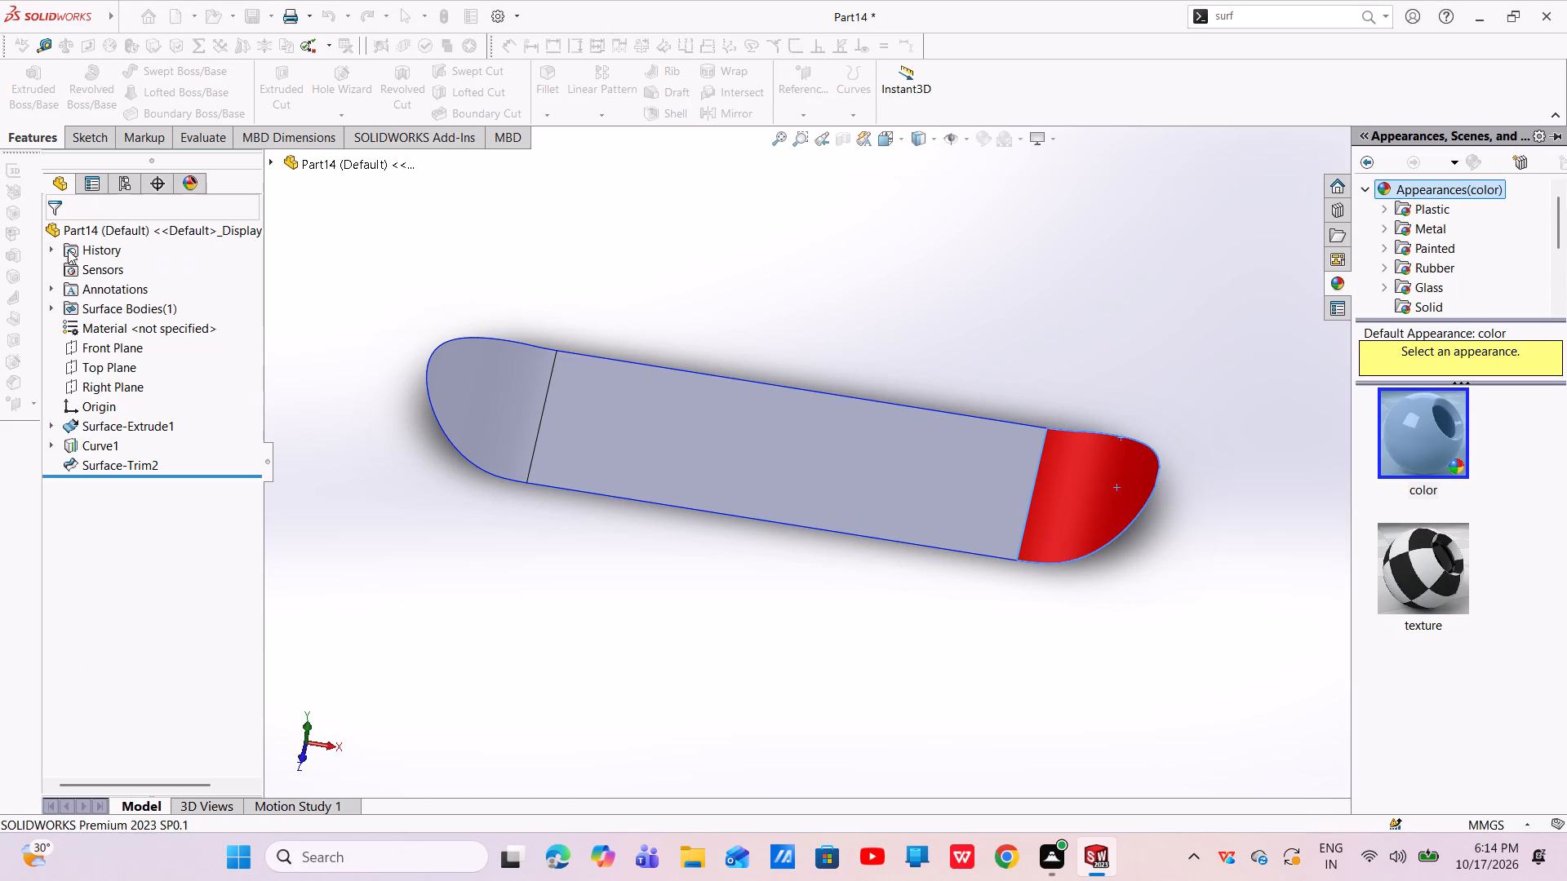
# Apply the same standard red colour to only the opposite curved end face of the deck.
pyautogui.click(498, 407)
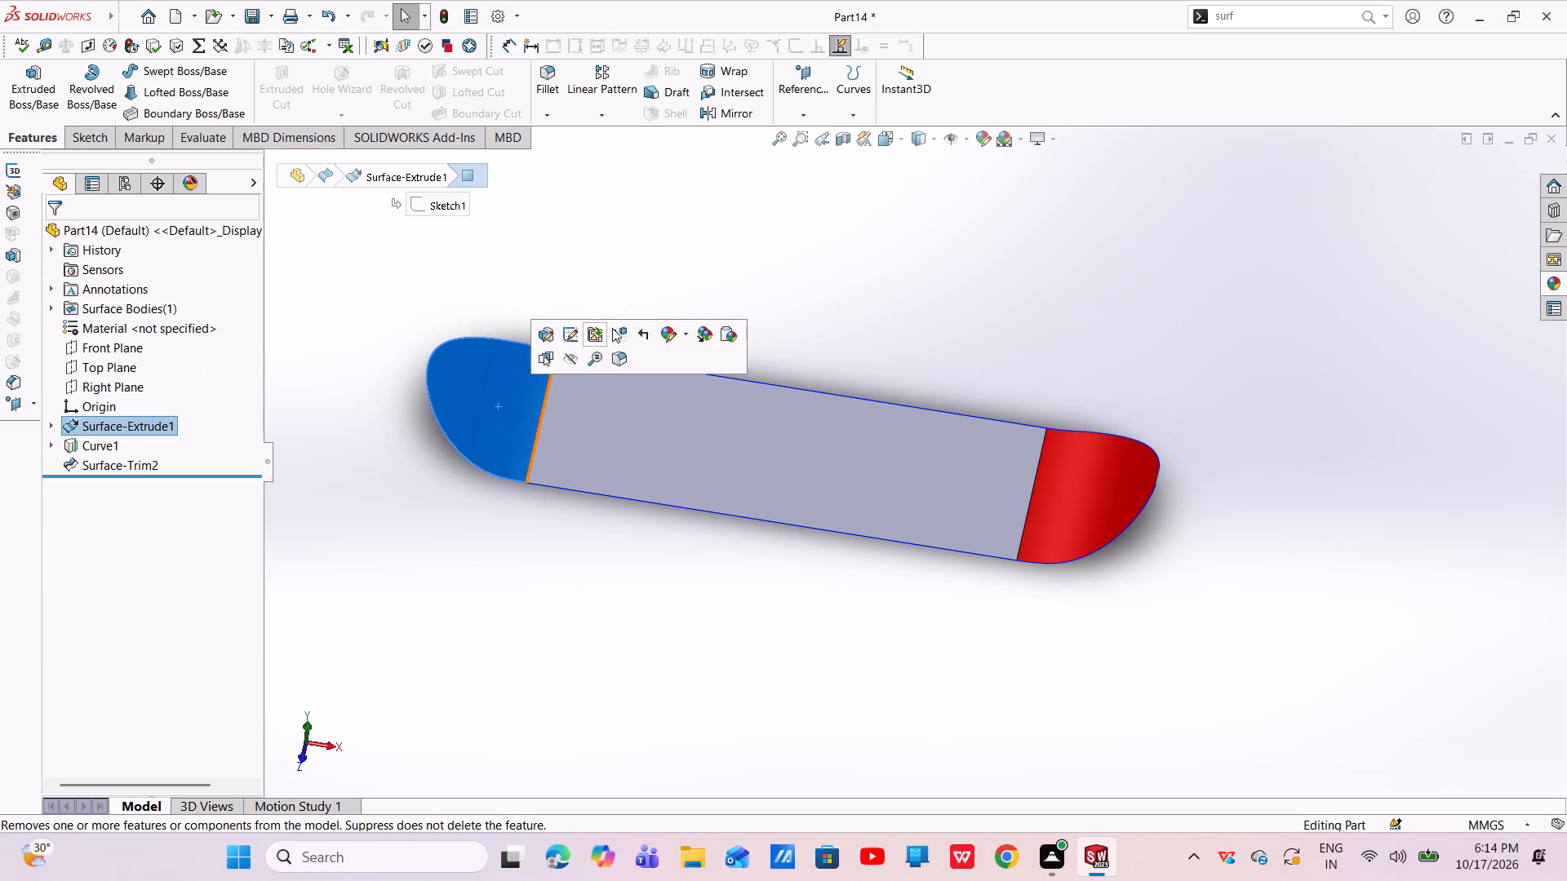
pyautogui.click(667, 331)
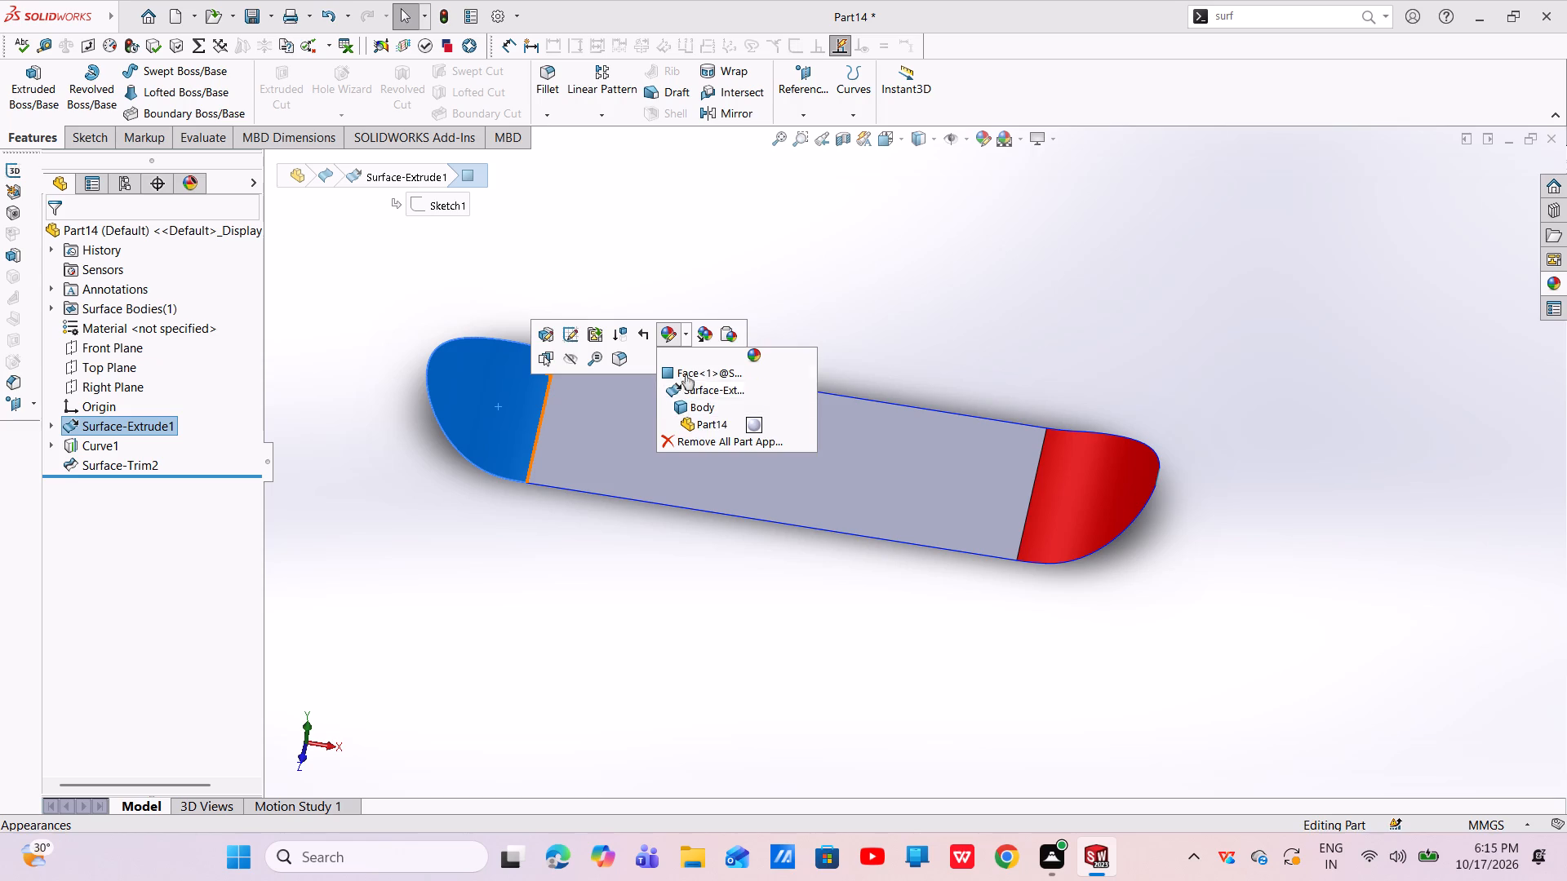
pyautogui.click(686, 373)
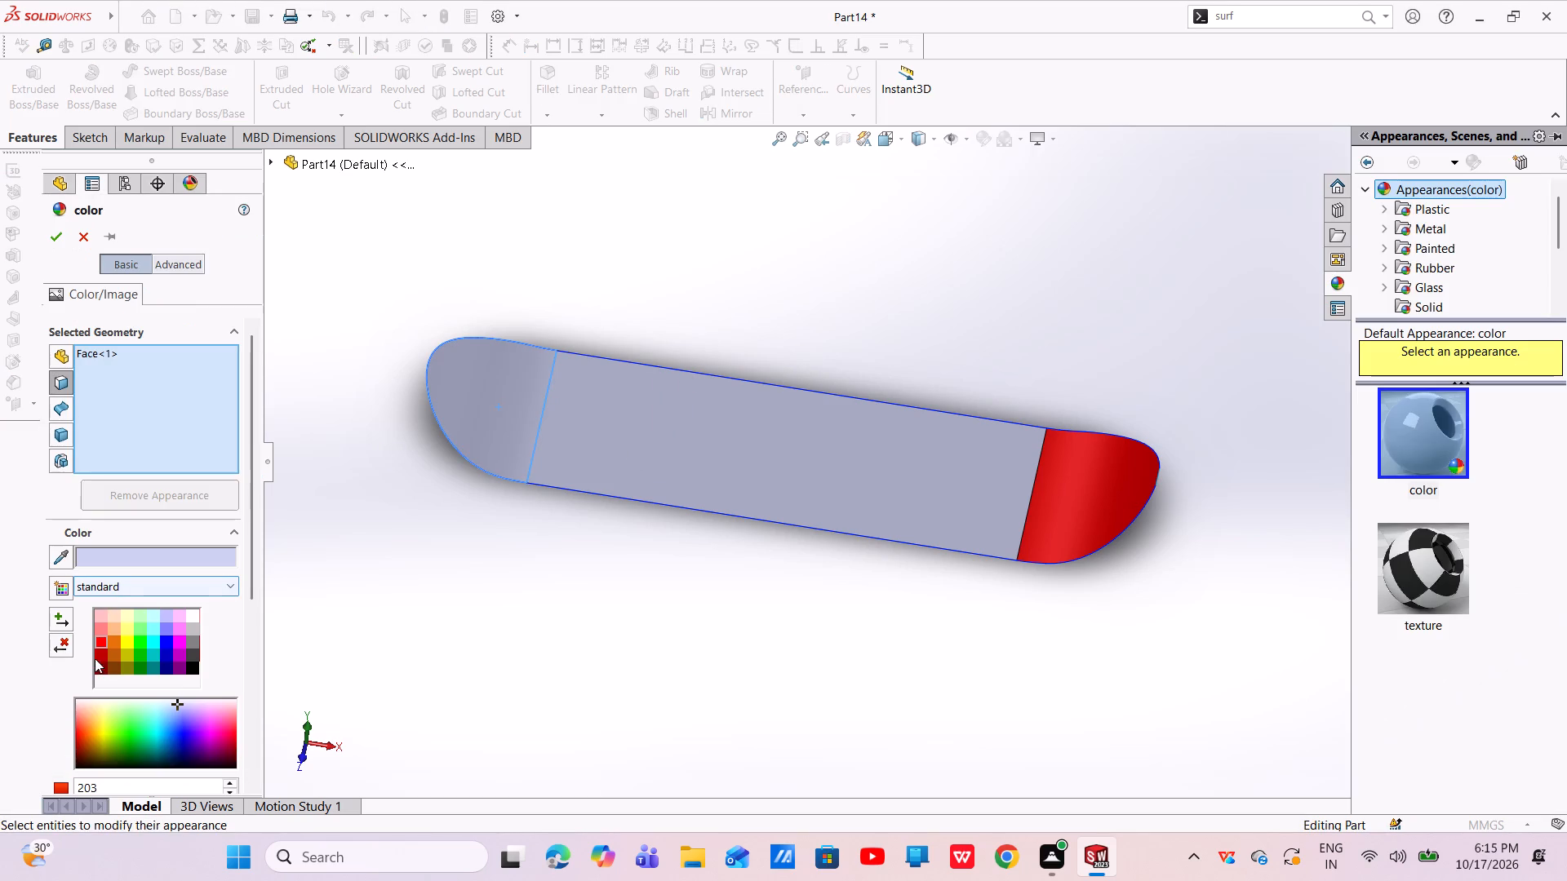
pyautogui.click(98, 643)
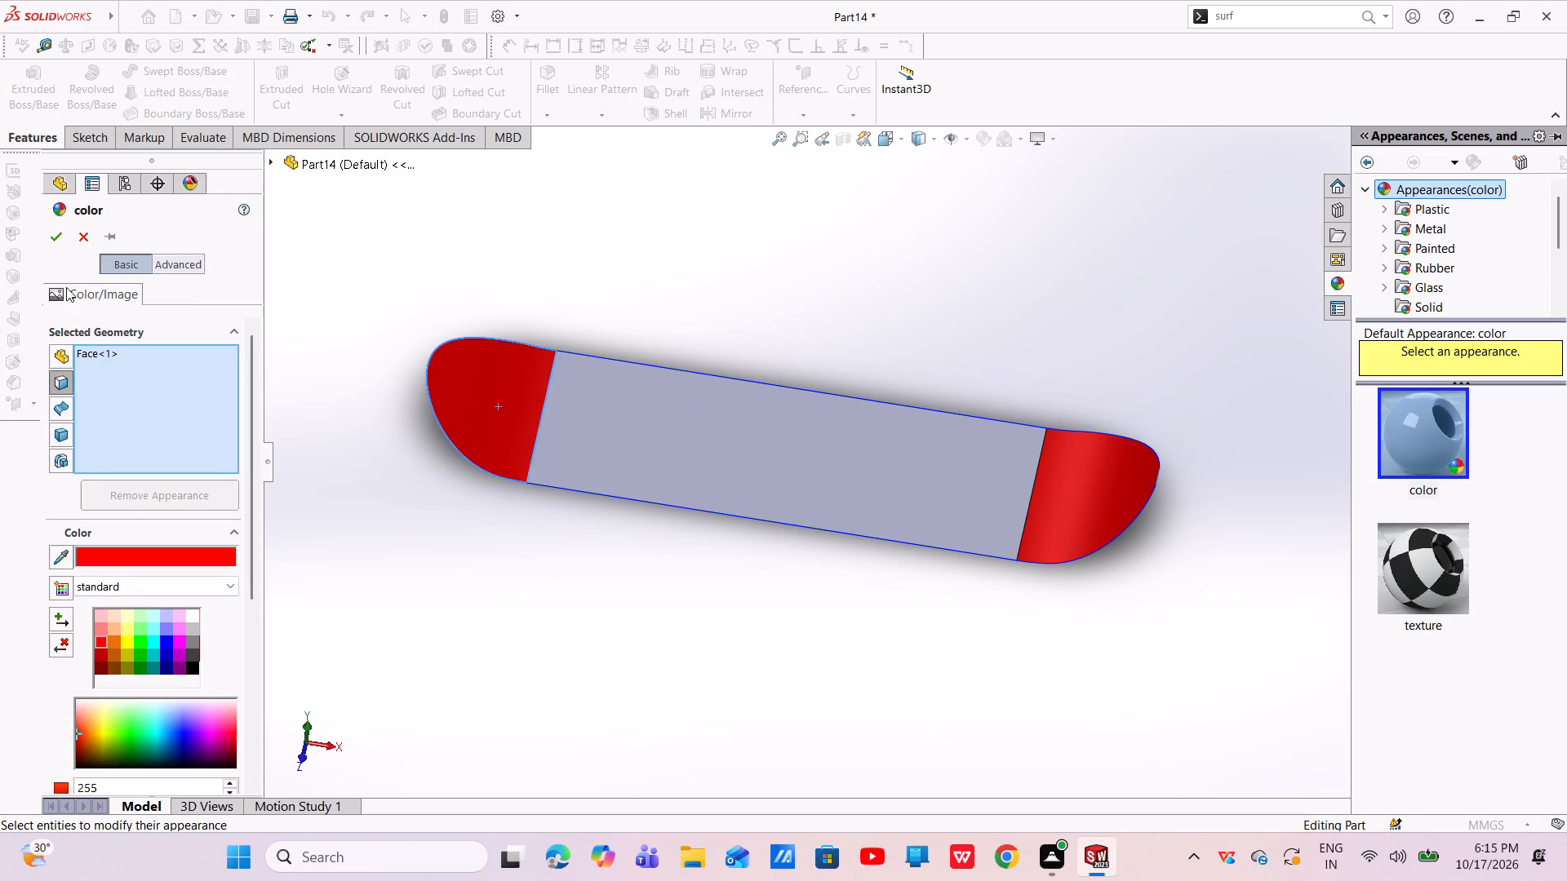
pyautogui.click(52, 242)
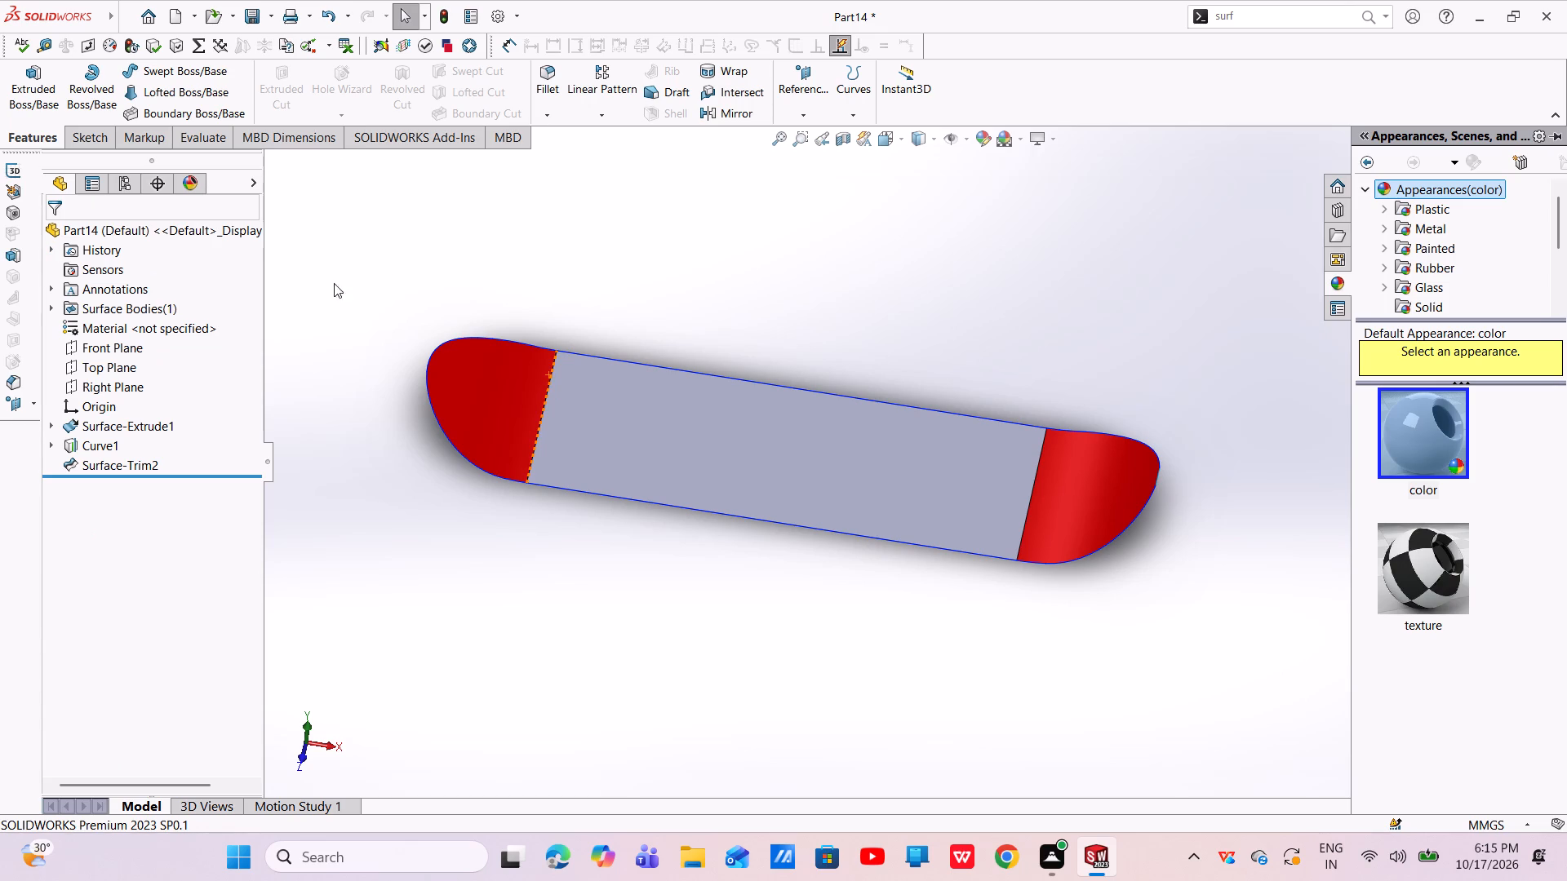
# Apply a bright yellow colour from the standard swatches to only the flat middle face of the deck.
pyautogui.click(705, 491)
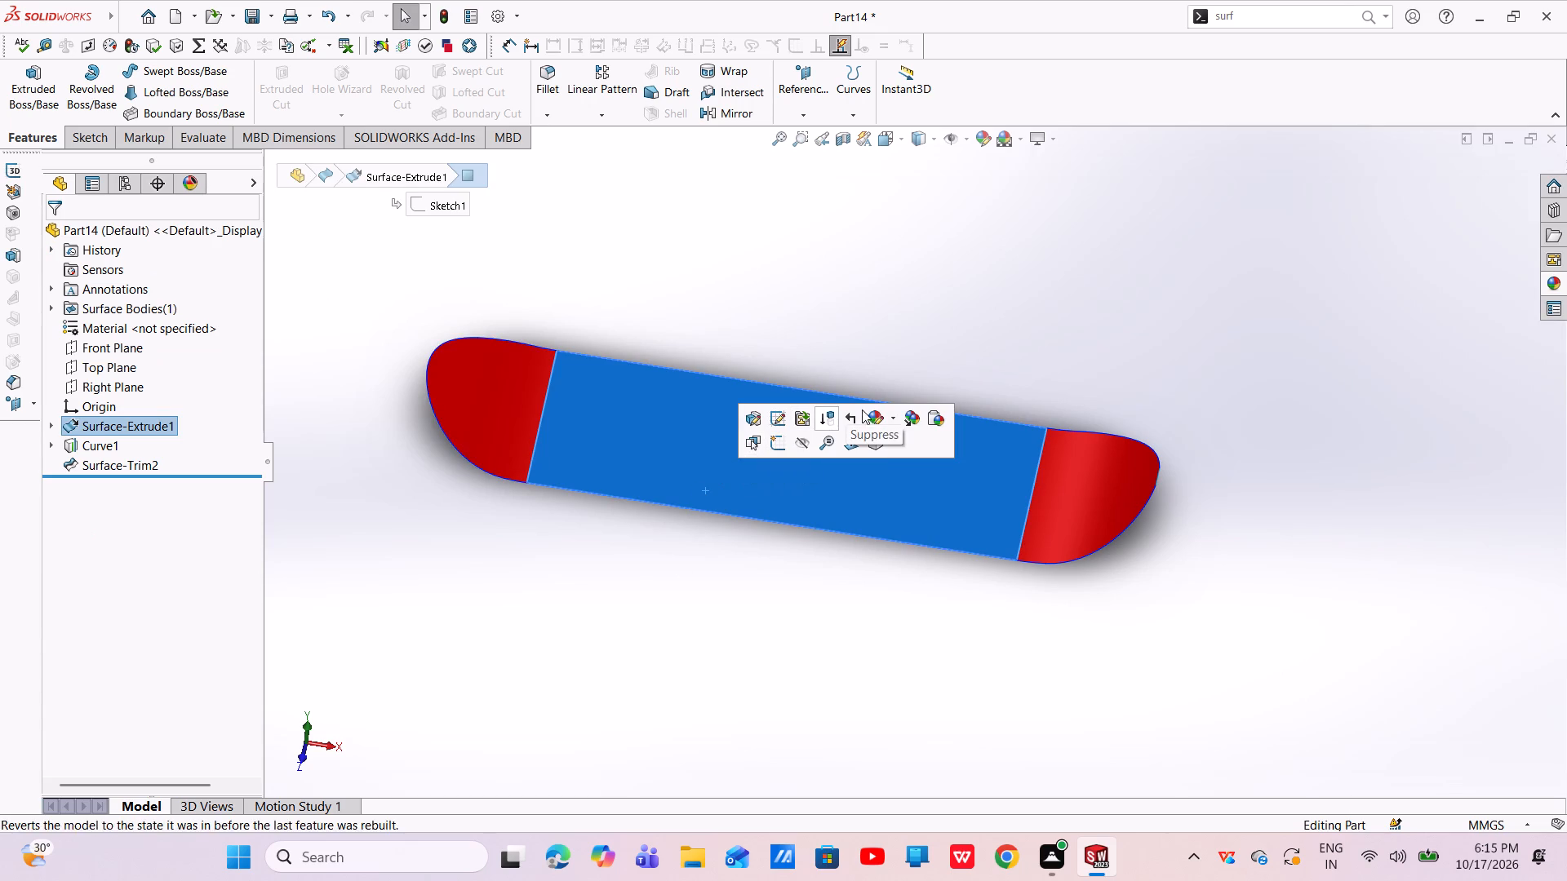
pyautogui.click(870, 418)
pyautogui.click(894, 451)
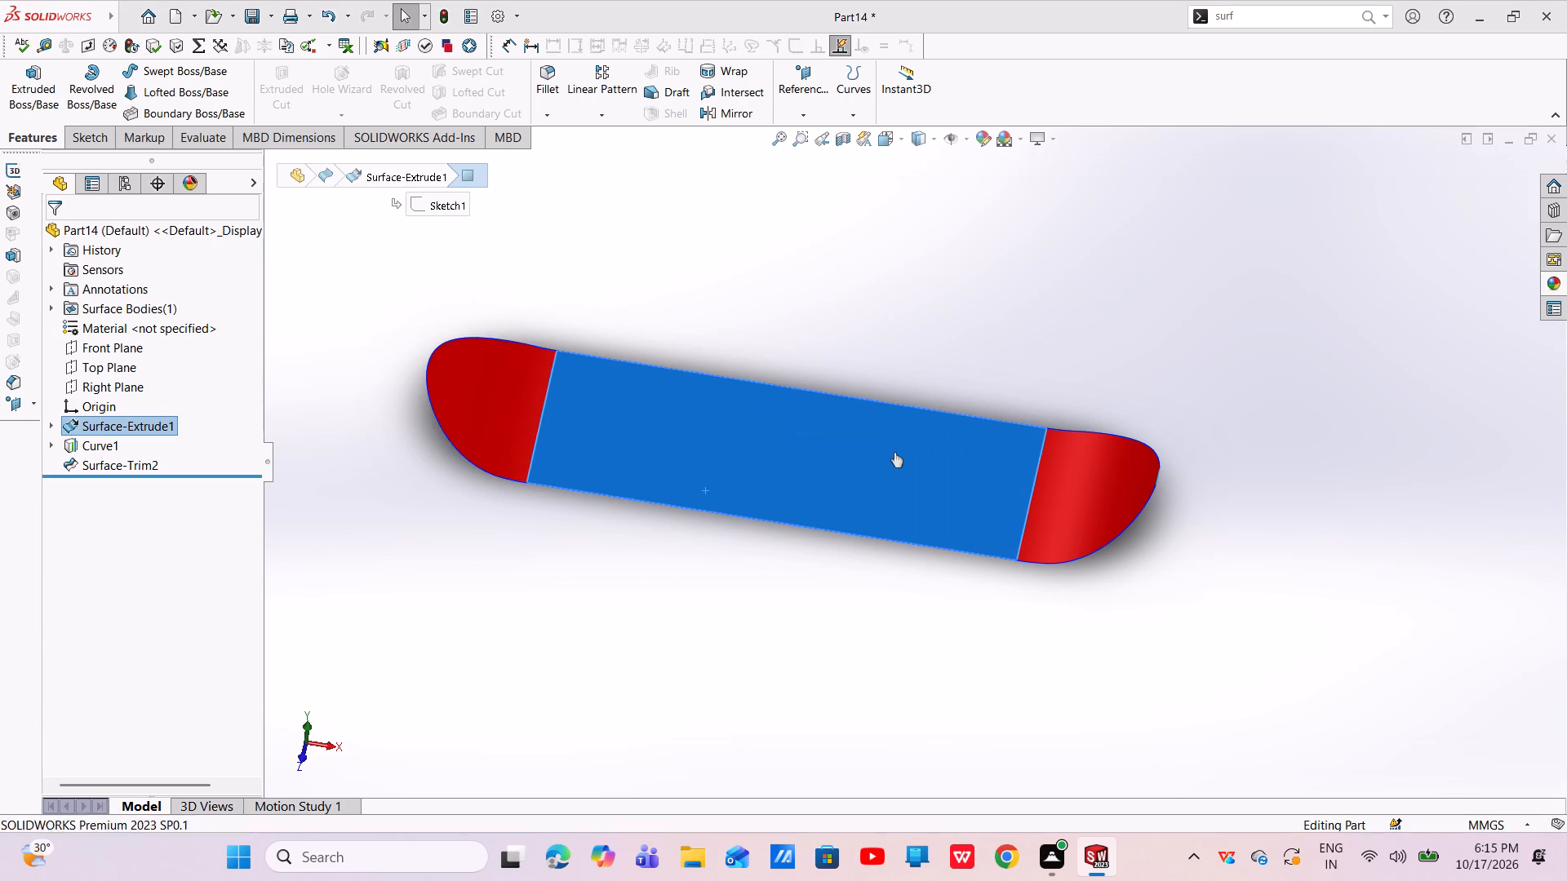
pyautogui.click(122, 644)
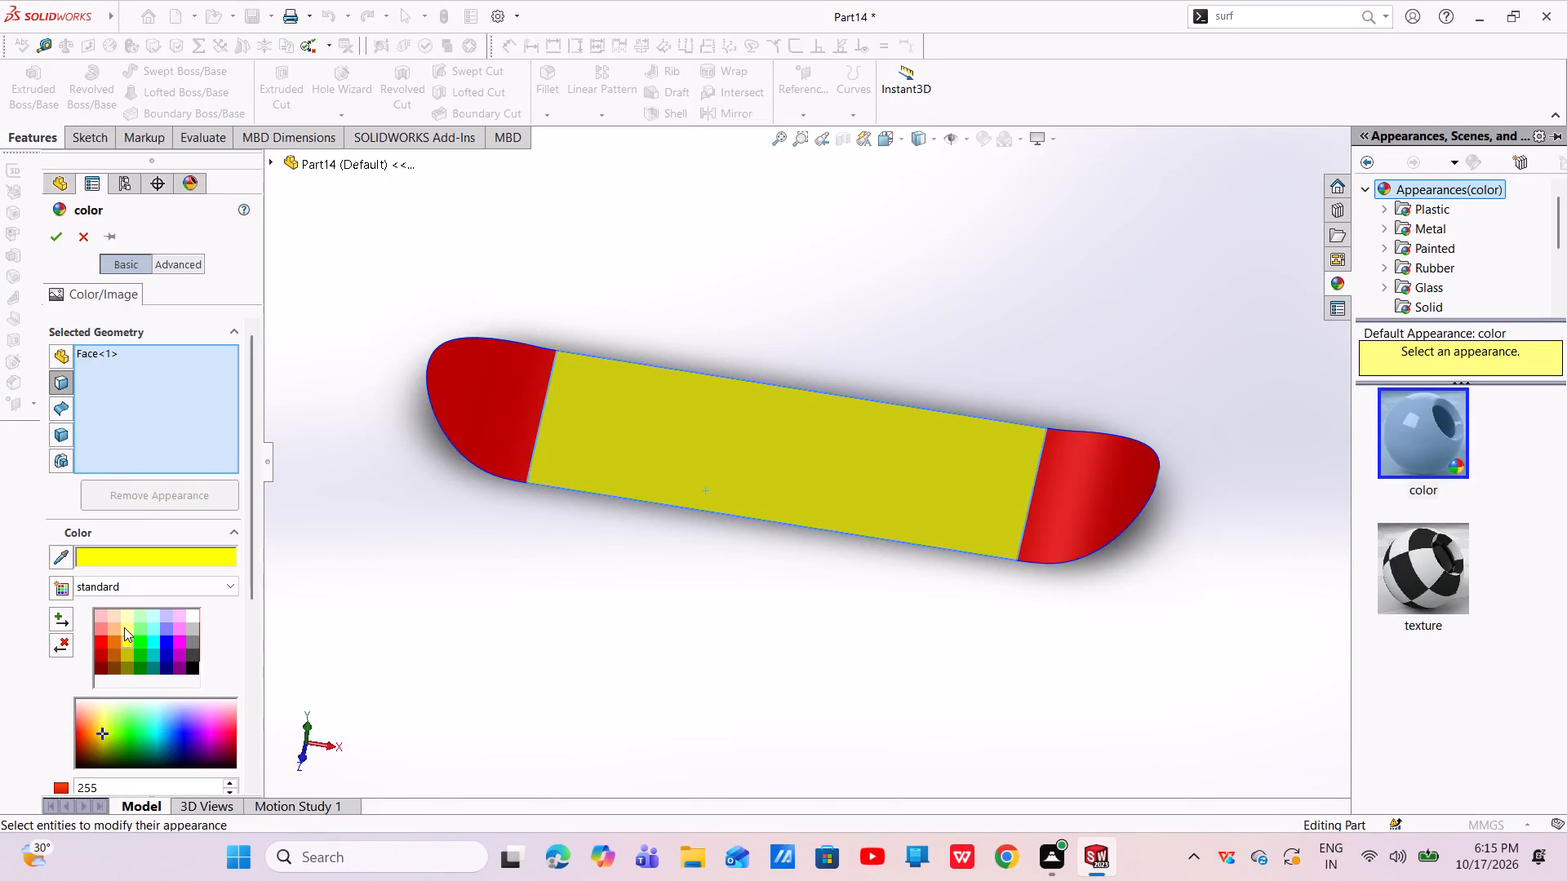
pyautogui.click(124, 627)
pyautogui.click(123, 642)
pyautogui.click(49, 232)
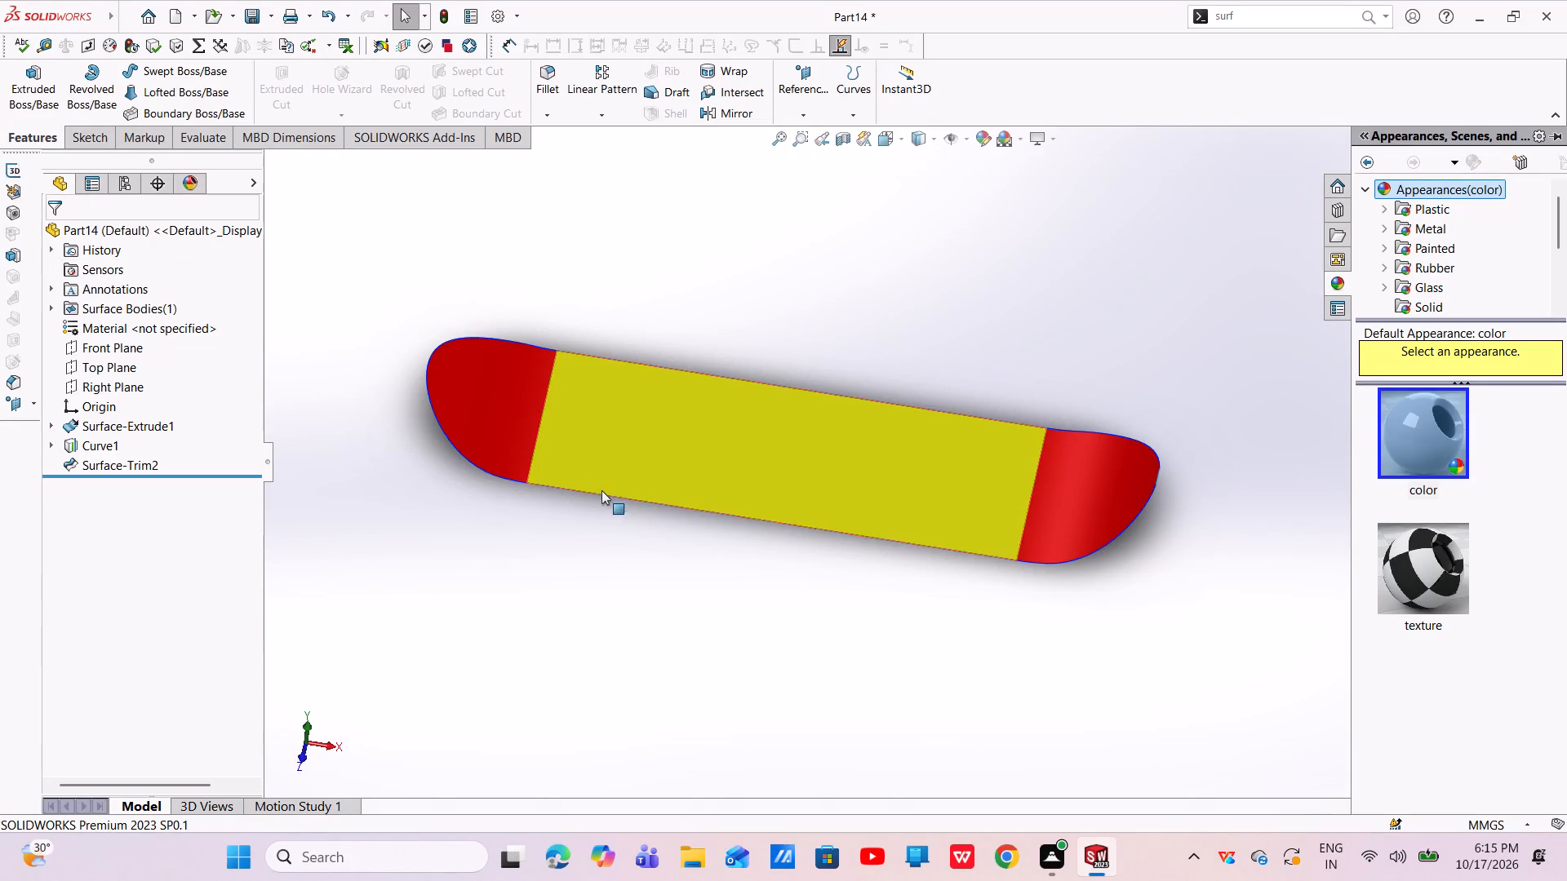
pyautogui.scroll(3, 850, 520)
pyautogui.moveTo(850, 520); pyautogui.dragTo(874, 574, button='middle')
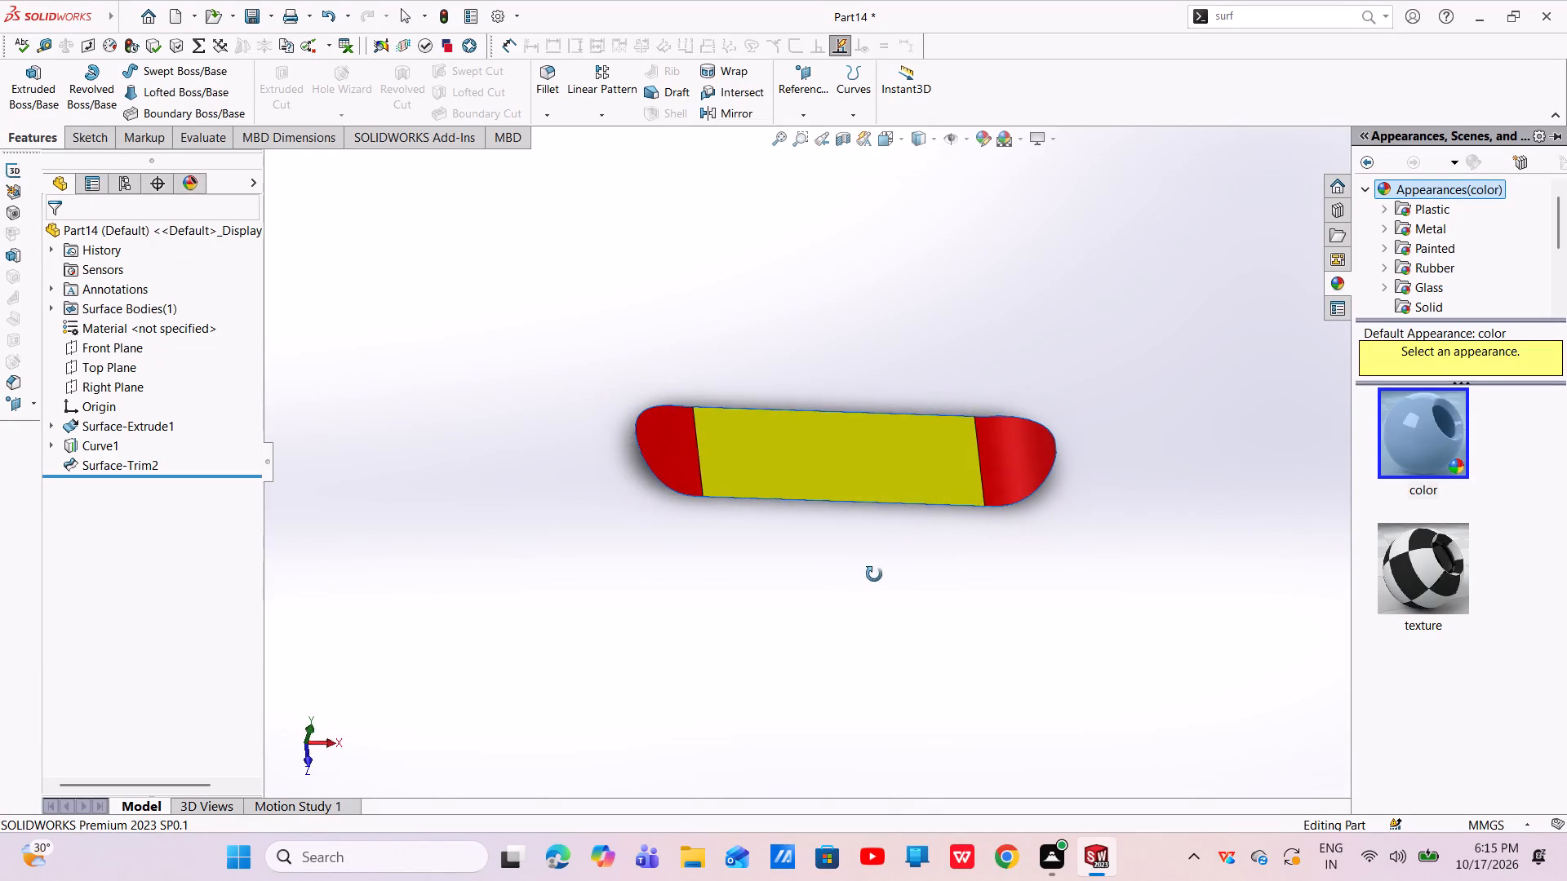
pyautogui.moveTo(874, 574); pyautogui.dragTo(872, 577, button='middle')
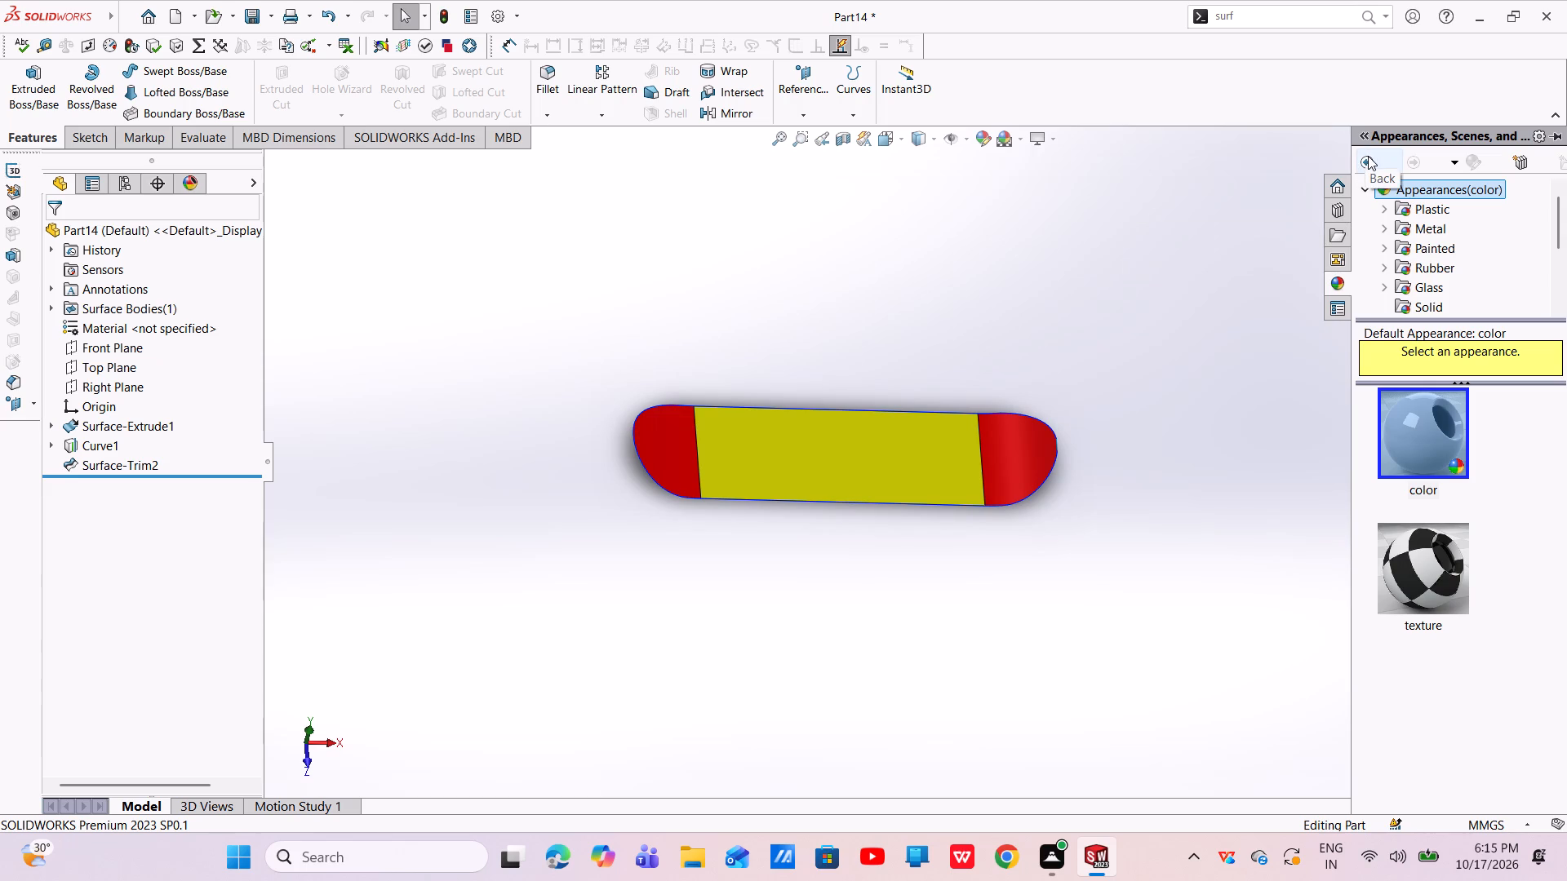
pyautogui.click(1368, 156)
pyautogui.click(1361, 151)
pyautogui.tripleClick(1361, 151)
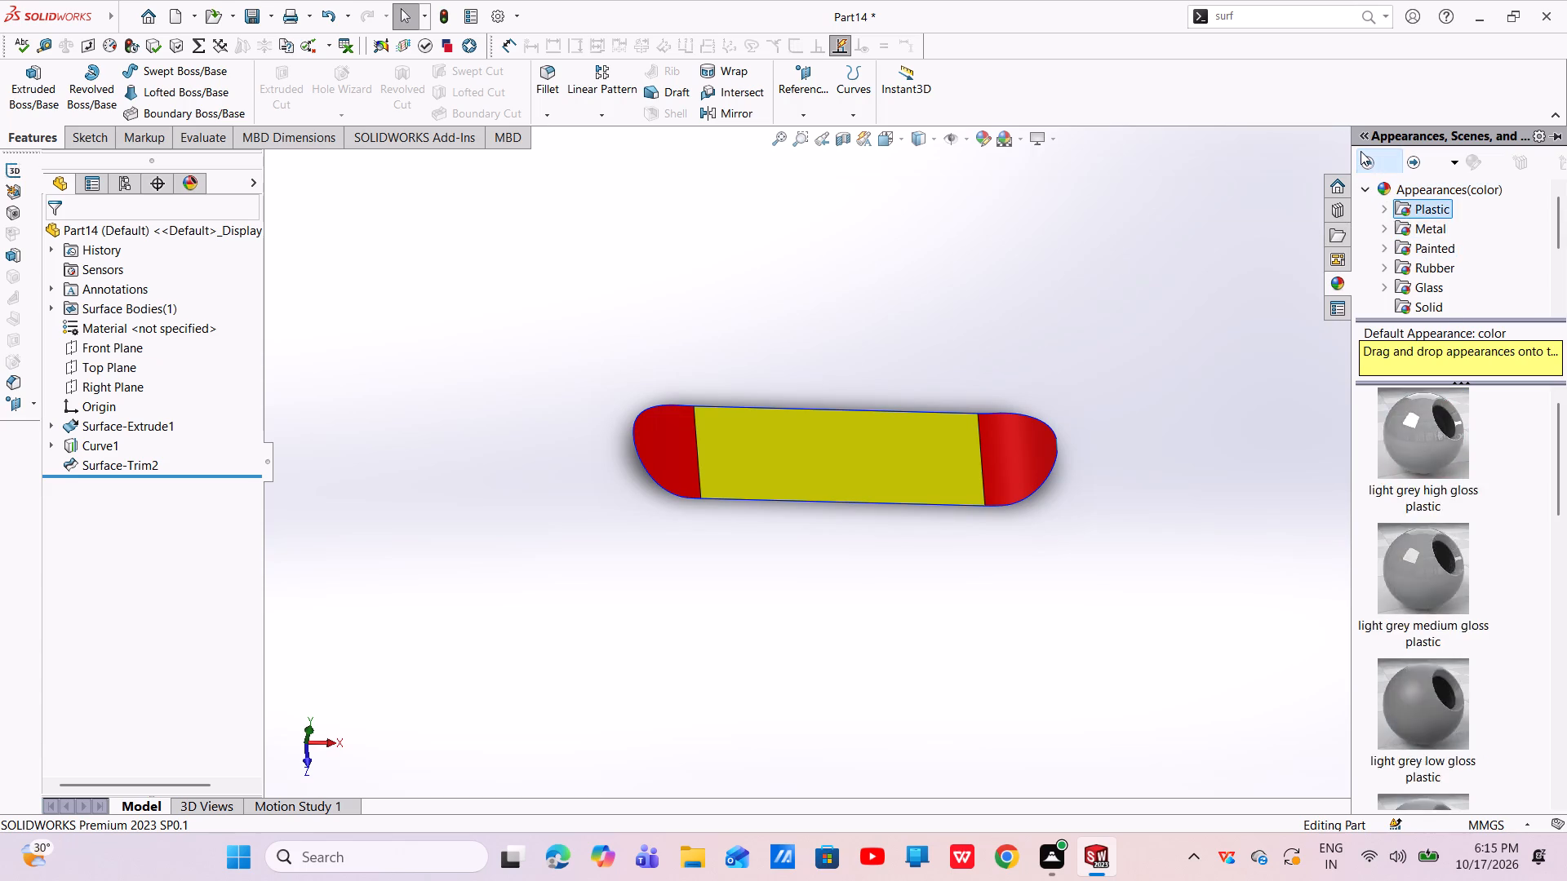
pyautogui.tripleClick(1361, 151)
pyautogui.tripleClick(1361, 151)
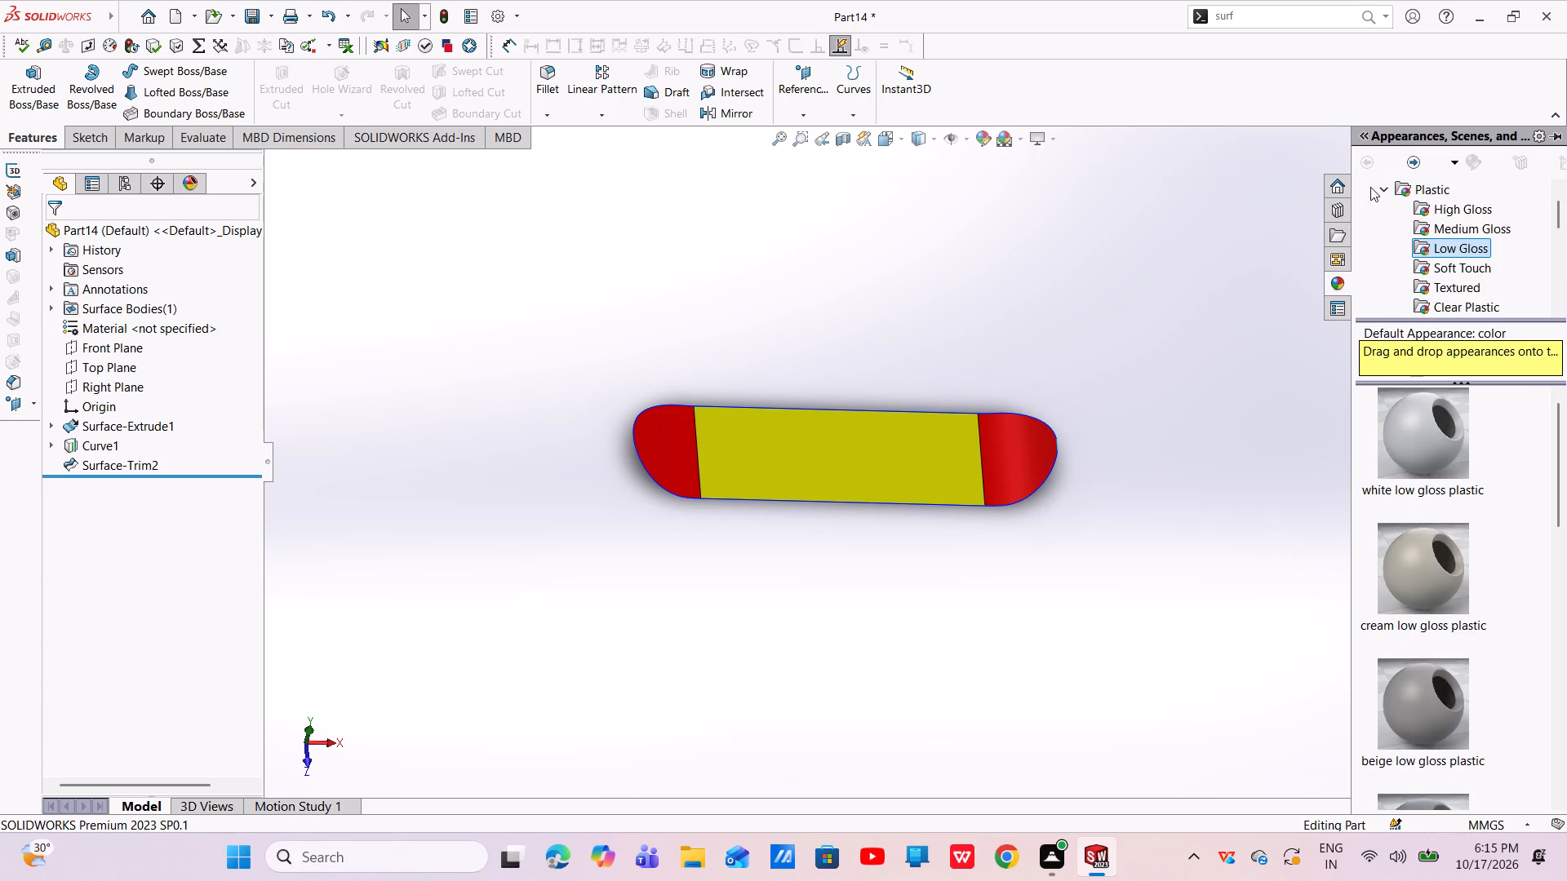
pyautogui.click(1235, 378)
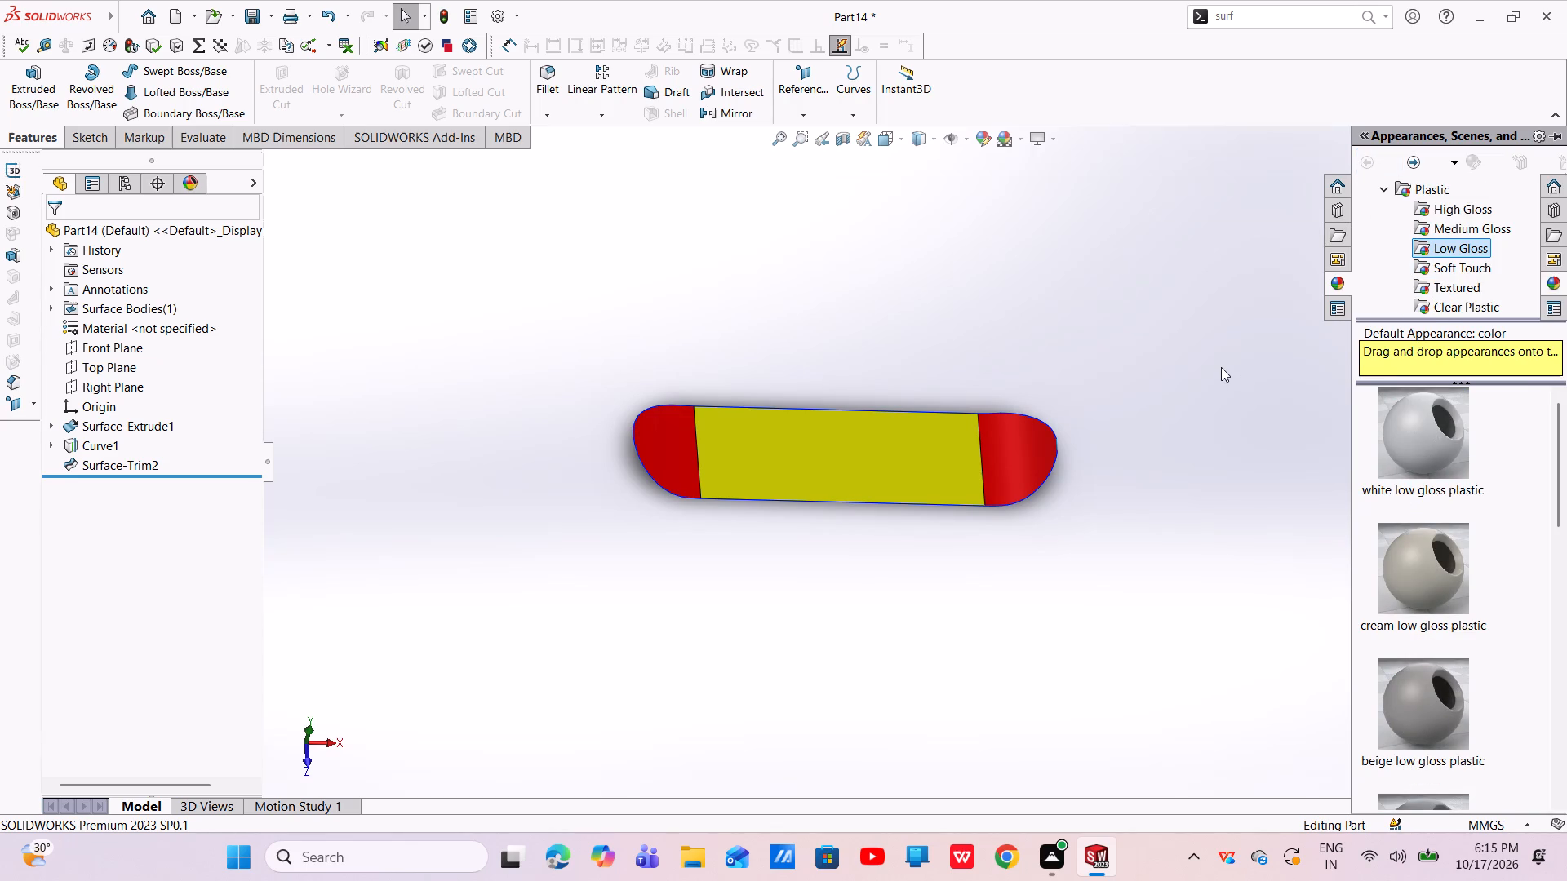
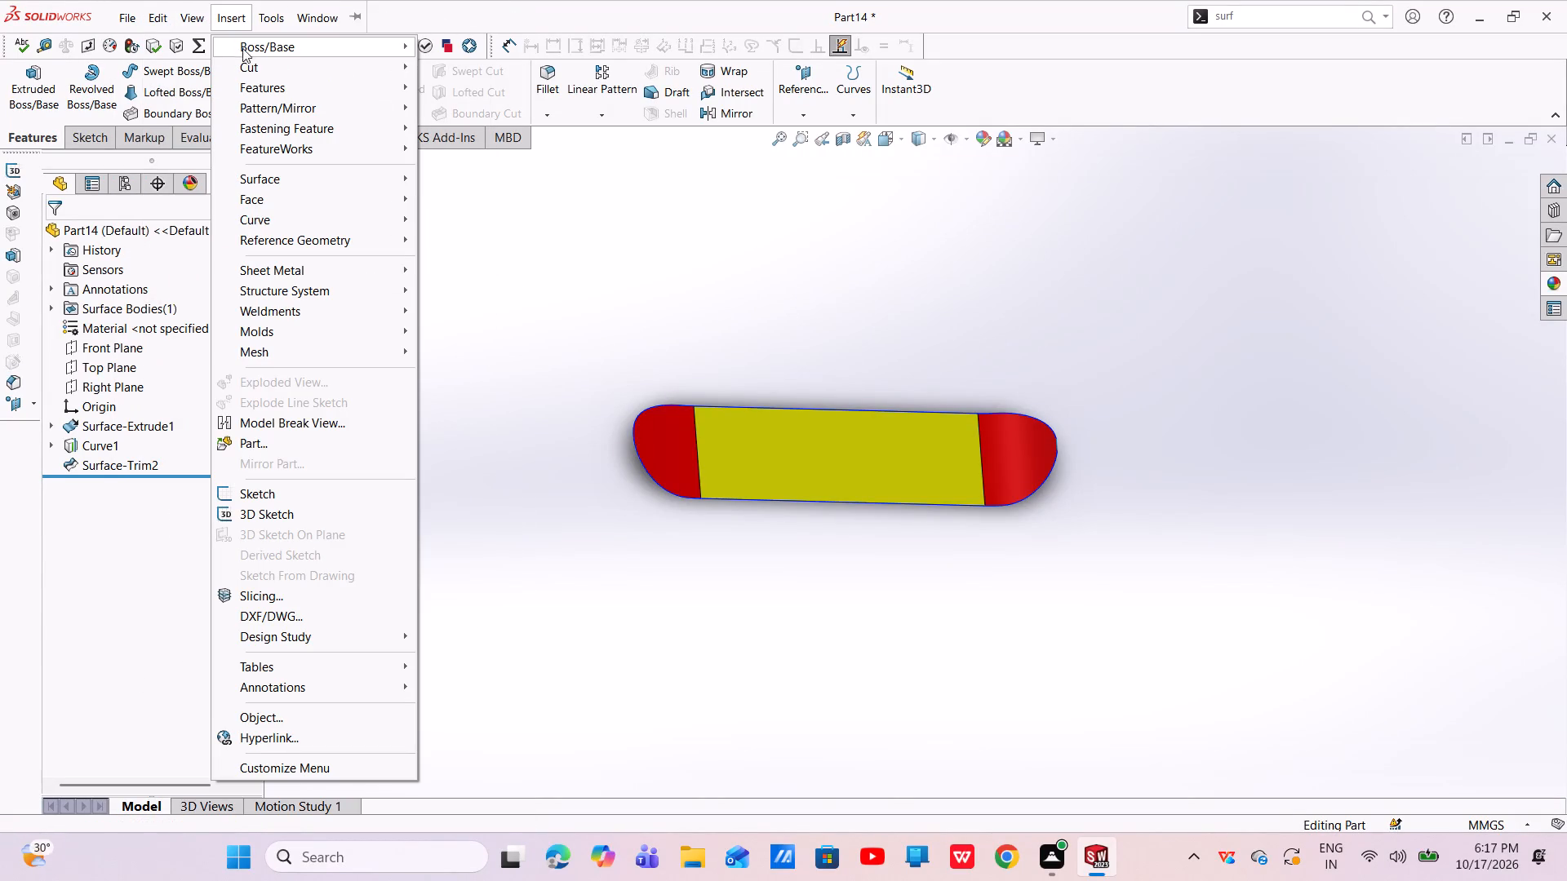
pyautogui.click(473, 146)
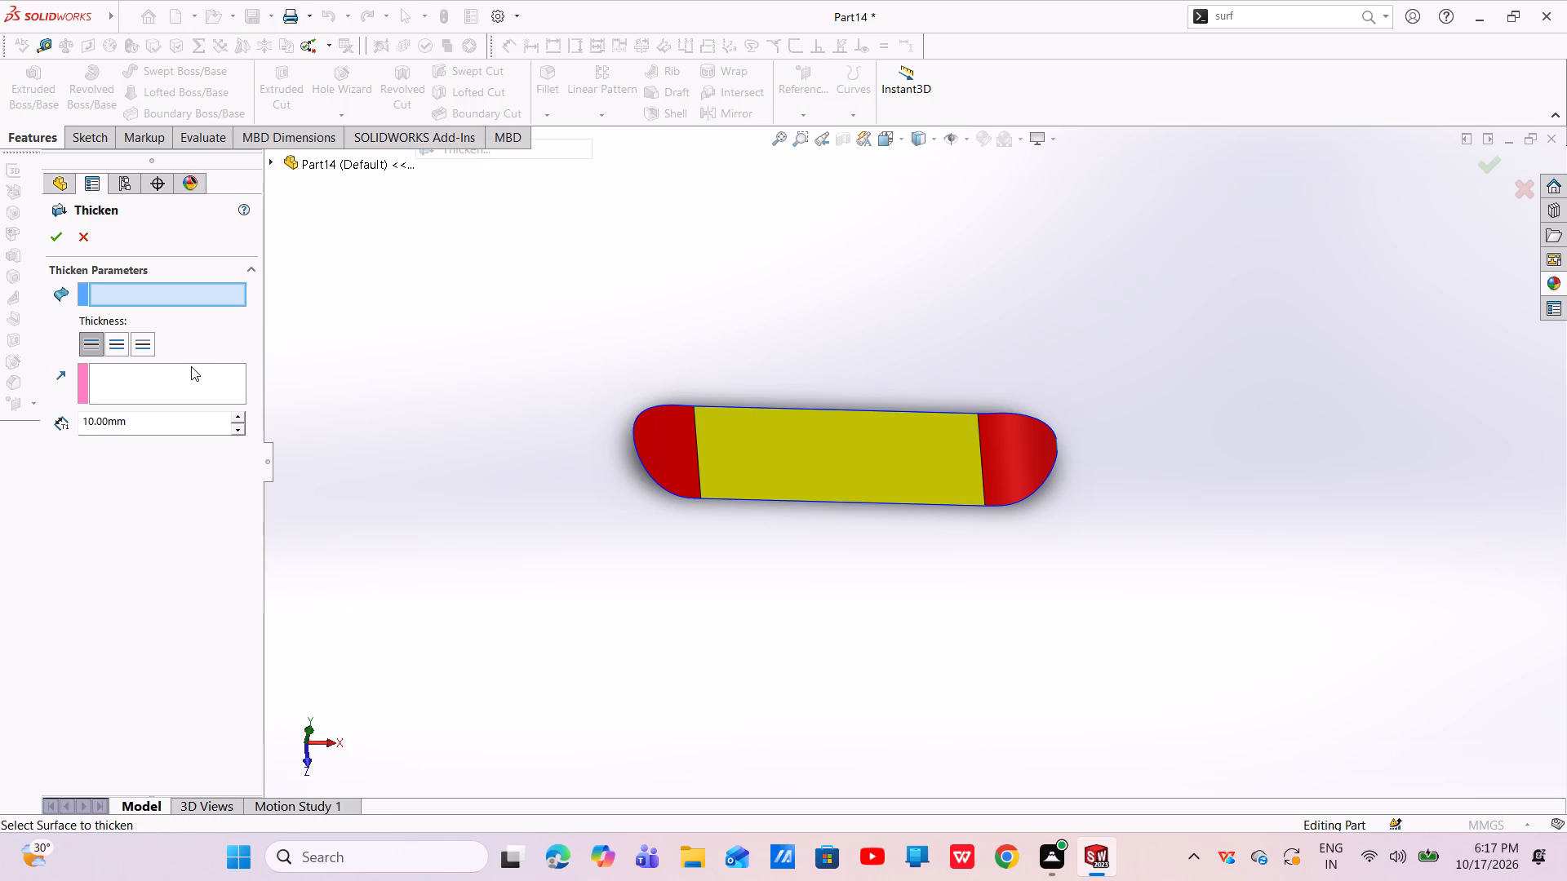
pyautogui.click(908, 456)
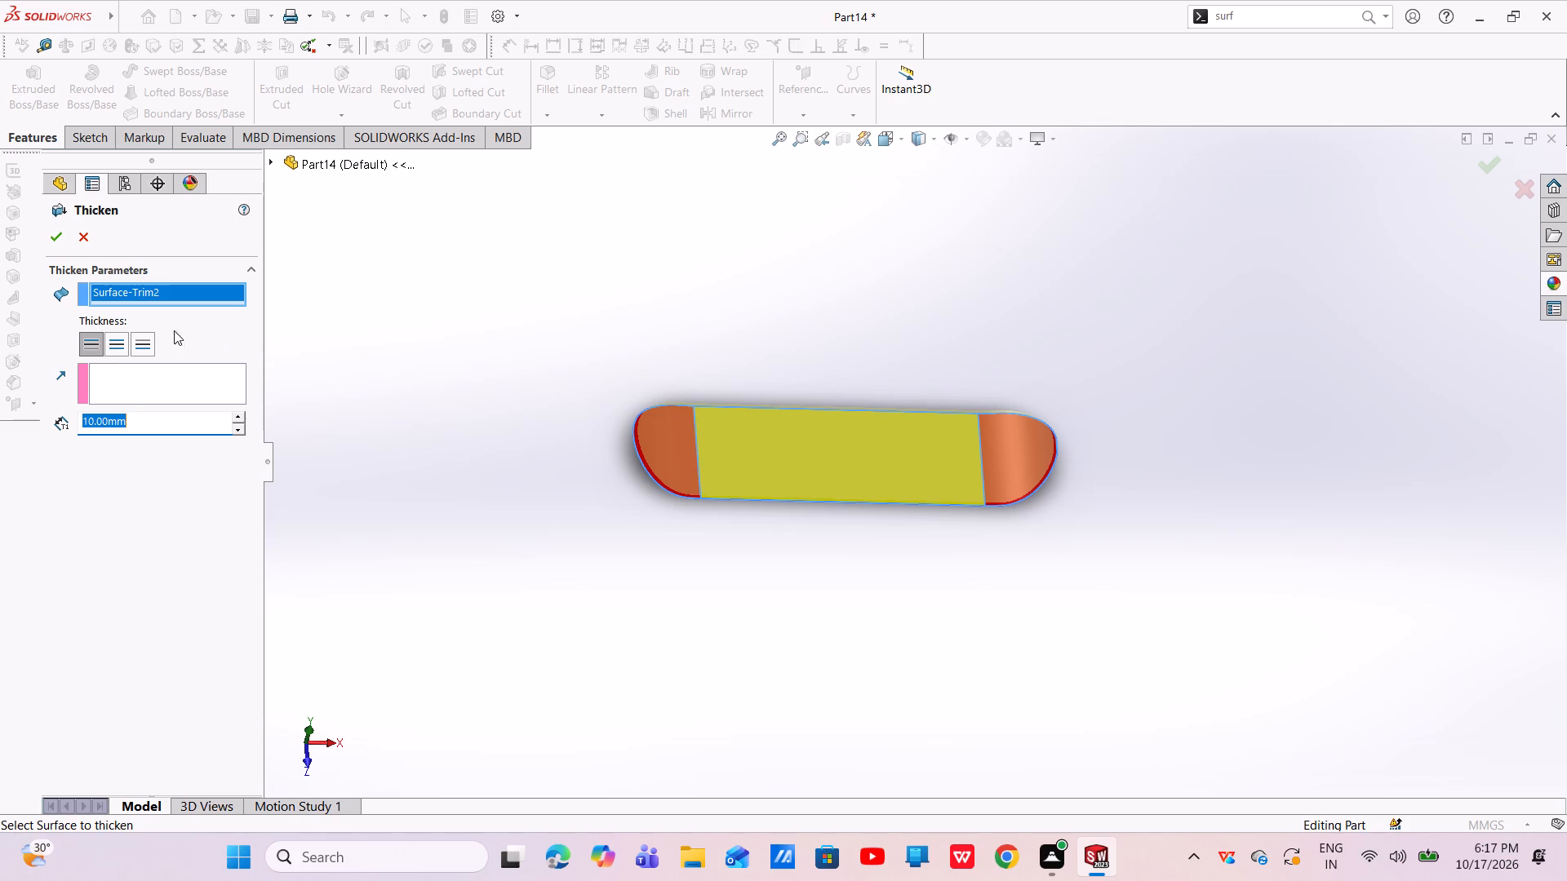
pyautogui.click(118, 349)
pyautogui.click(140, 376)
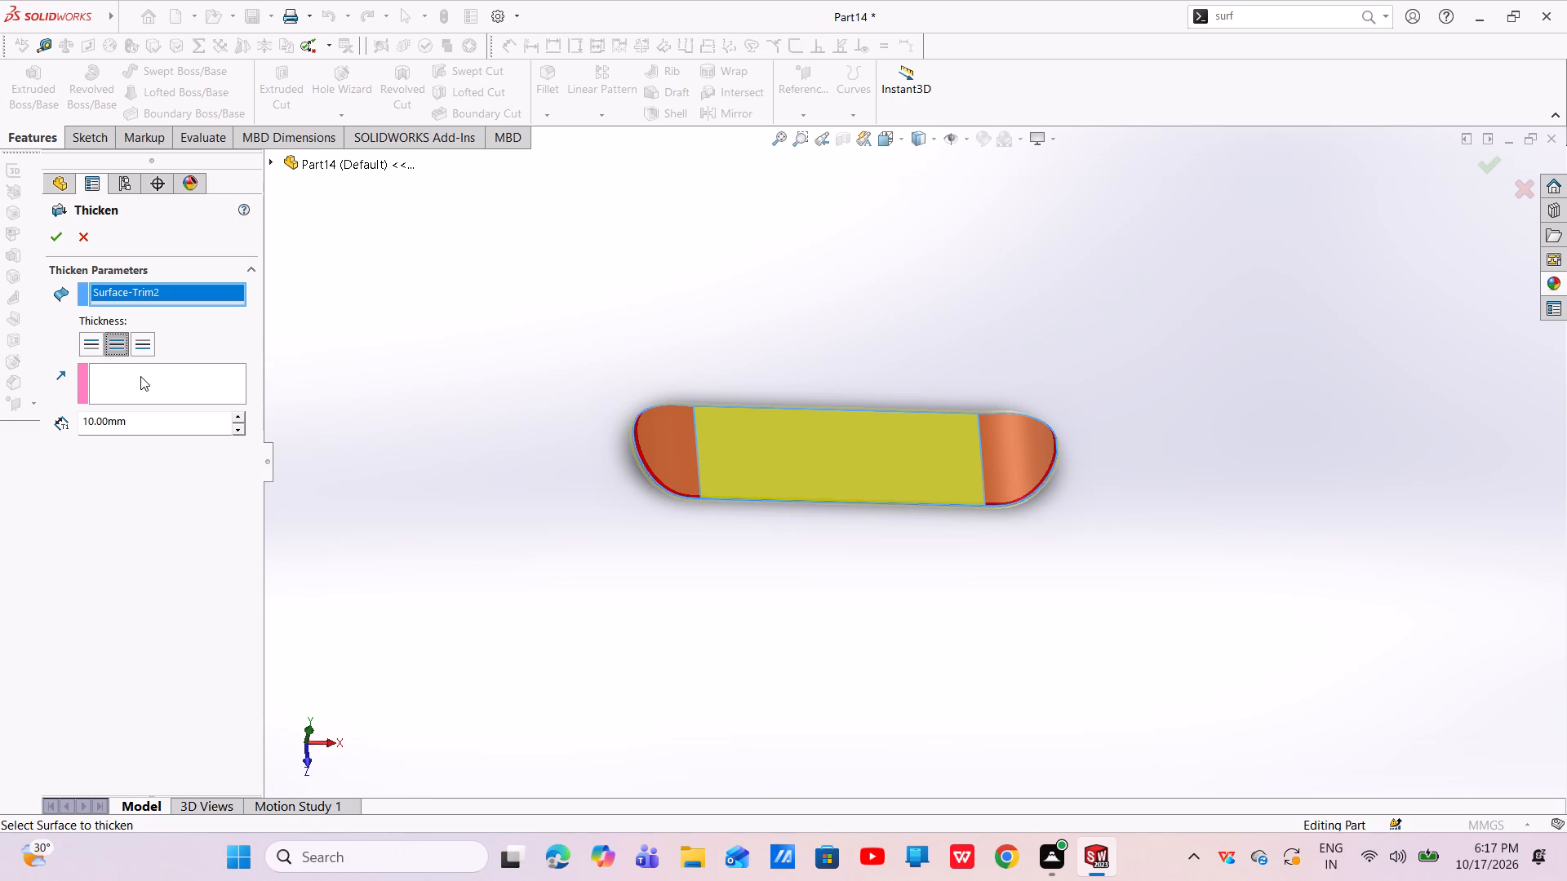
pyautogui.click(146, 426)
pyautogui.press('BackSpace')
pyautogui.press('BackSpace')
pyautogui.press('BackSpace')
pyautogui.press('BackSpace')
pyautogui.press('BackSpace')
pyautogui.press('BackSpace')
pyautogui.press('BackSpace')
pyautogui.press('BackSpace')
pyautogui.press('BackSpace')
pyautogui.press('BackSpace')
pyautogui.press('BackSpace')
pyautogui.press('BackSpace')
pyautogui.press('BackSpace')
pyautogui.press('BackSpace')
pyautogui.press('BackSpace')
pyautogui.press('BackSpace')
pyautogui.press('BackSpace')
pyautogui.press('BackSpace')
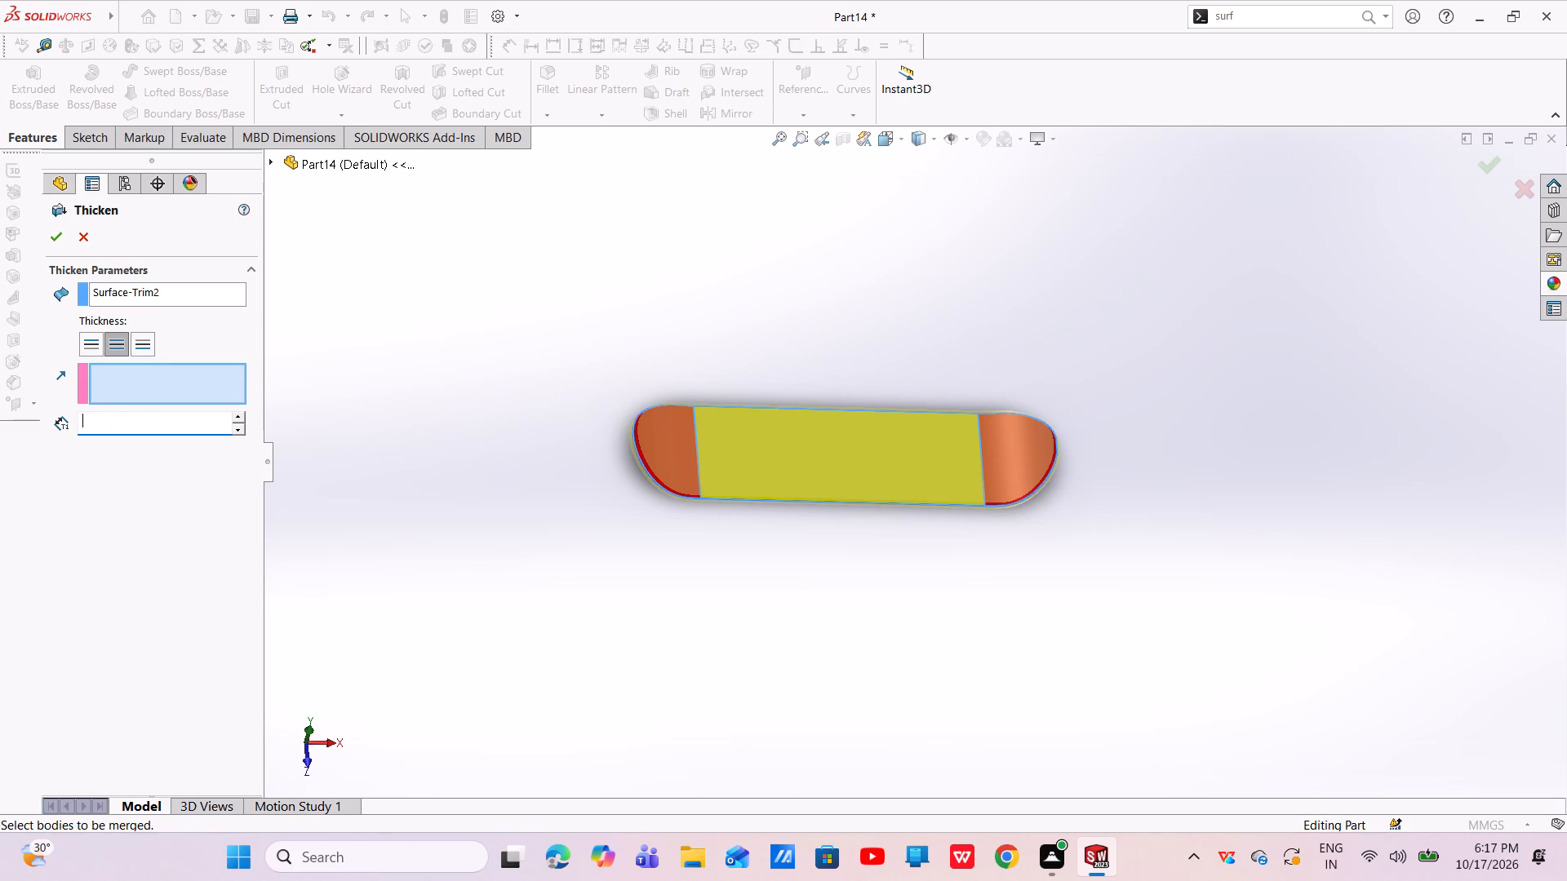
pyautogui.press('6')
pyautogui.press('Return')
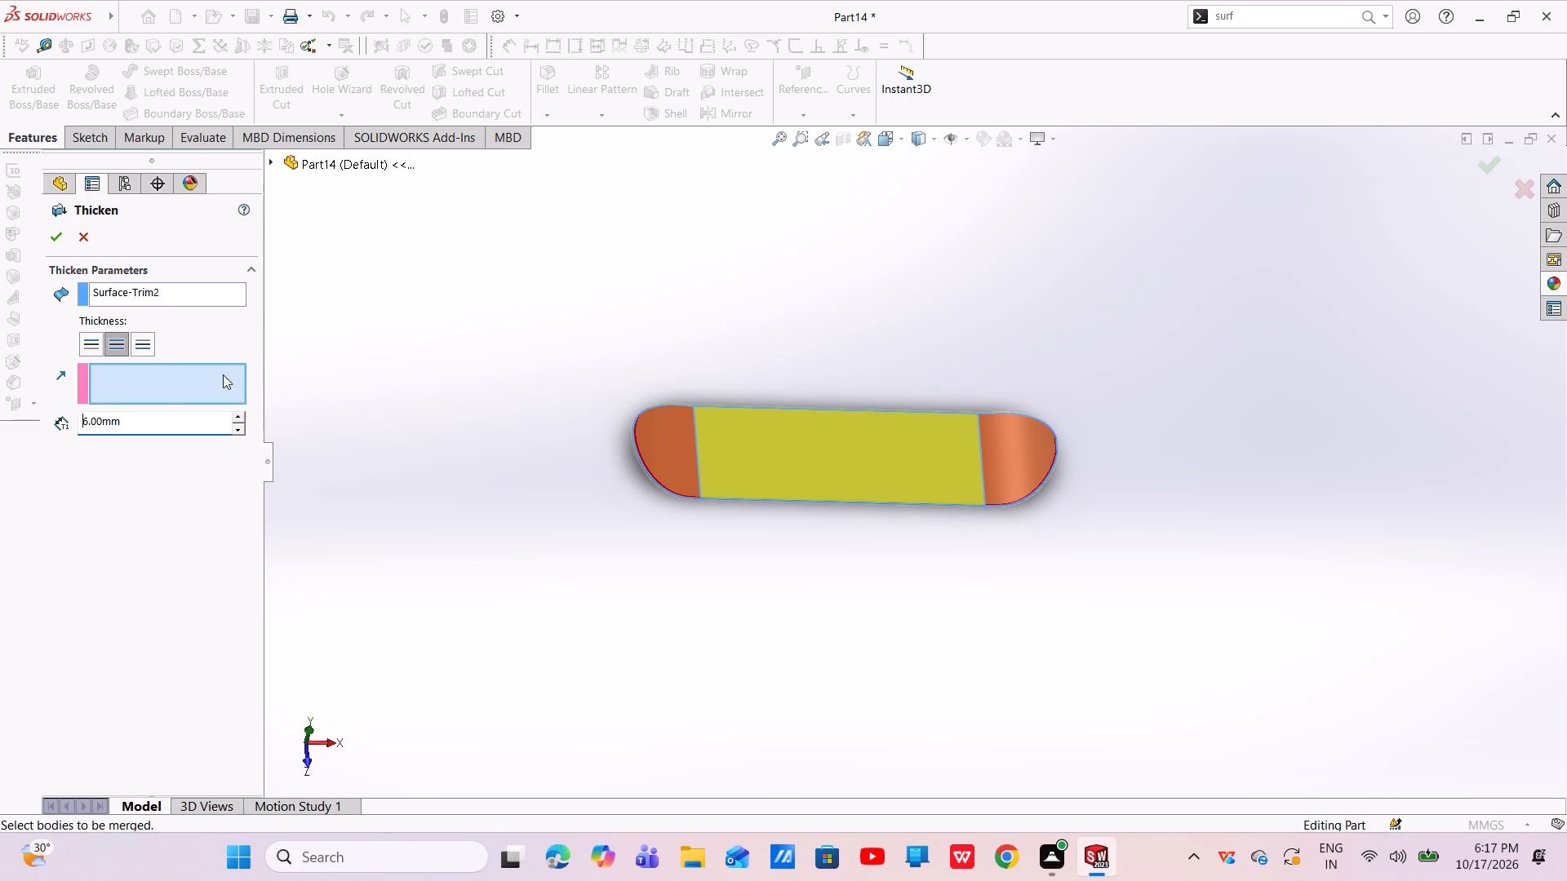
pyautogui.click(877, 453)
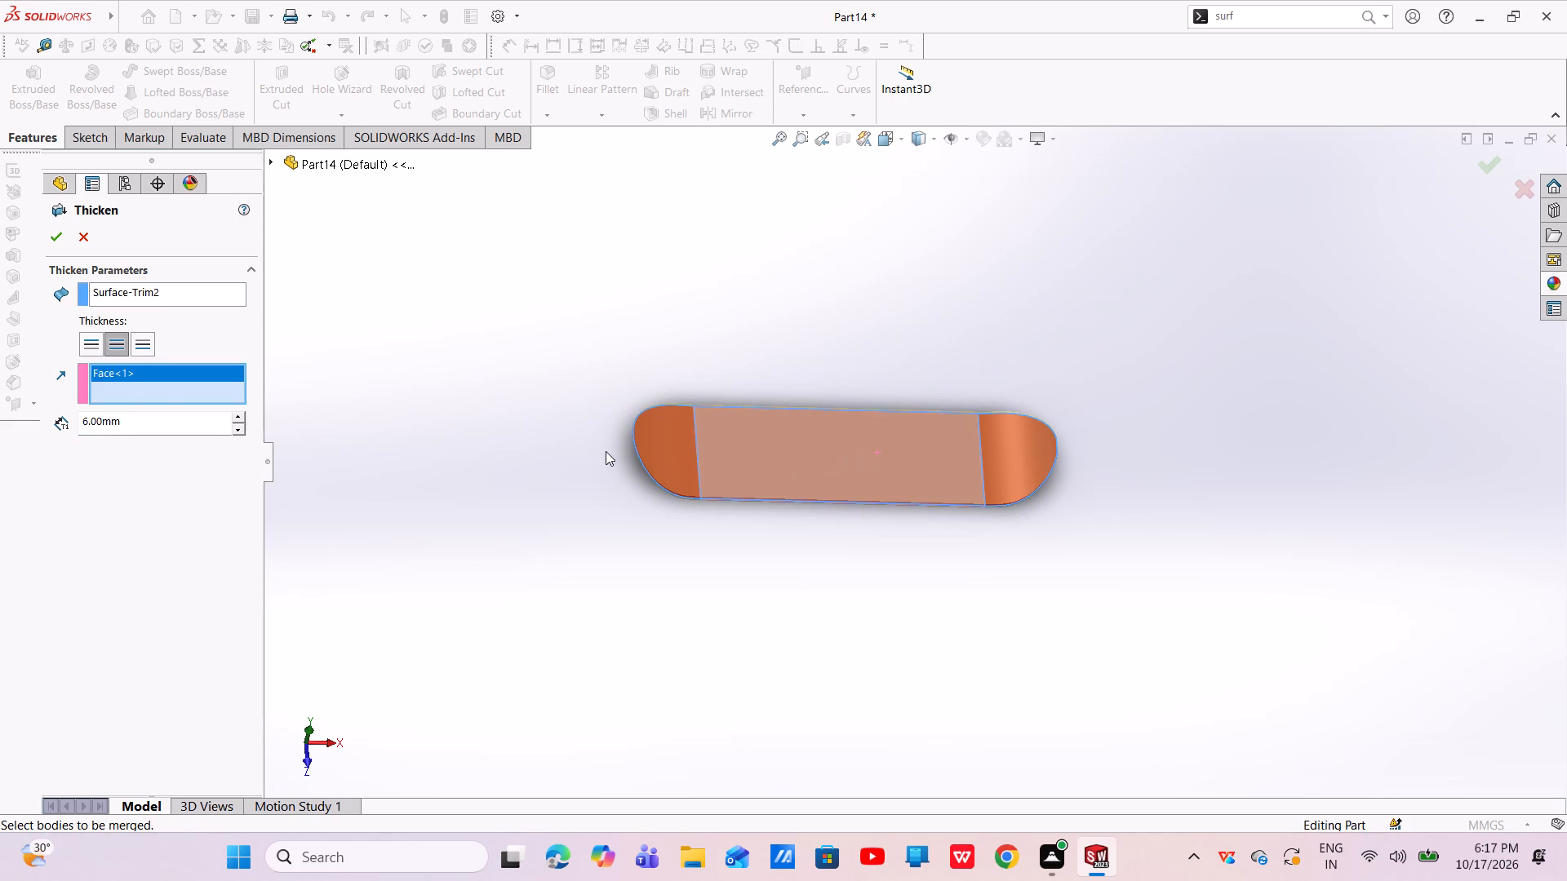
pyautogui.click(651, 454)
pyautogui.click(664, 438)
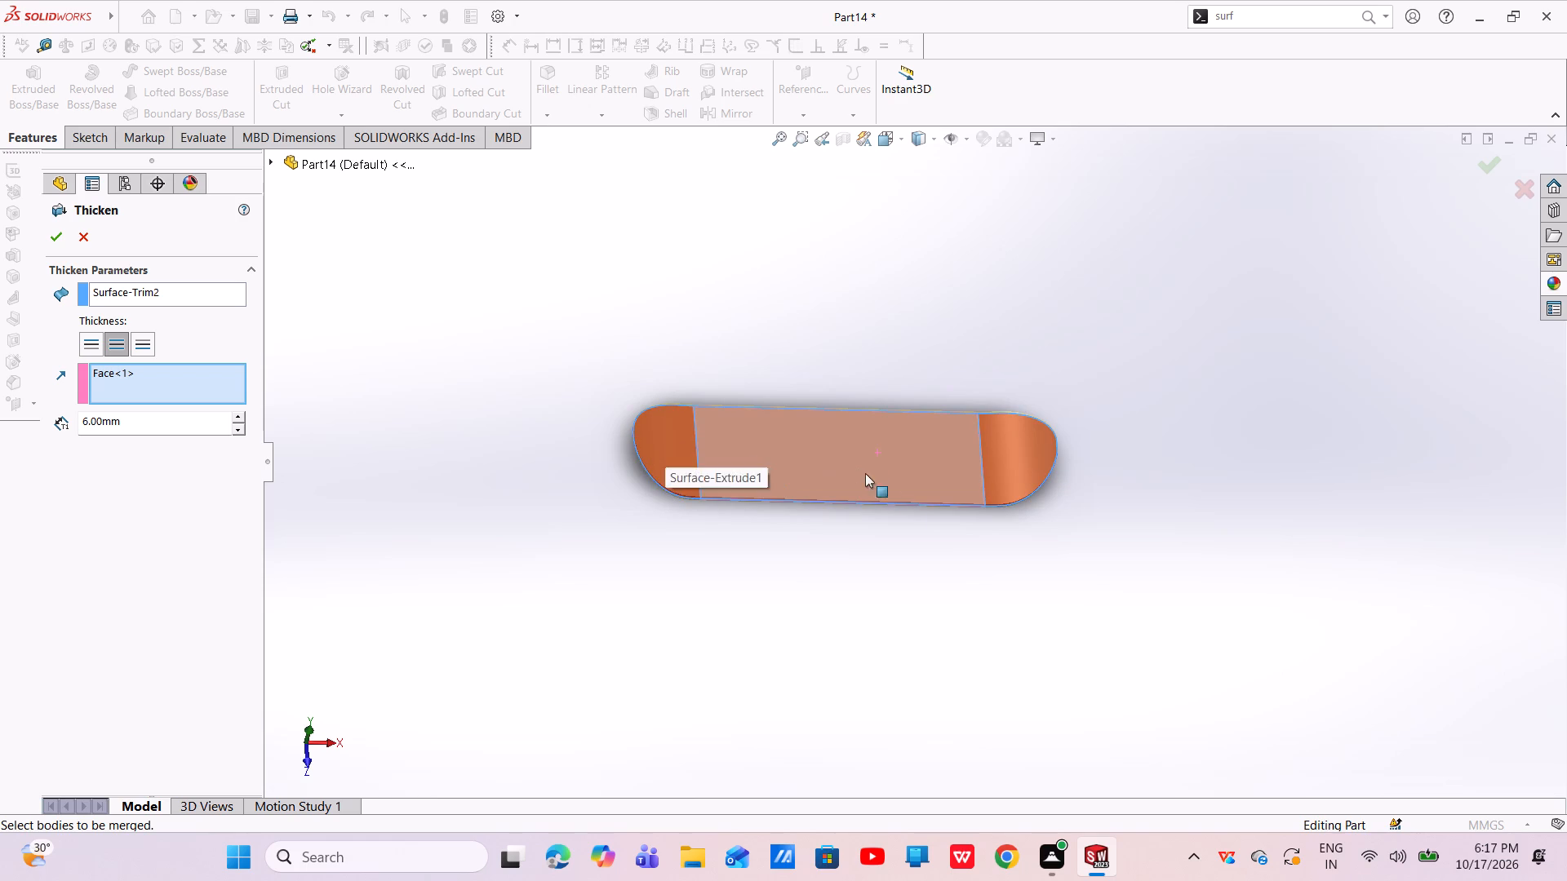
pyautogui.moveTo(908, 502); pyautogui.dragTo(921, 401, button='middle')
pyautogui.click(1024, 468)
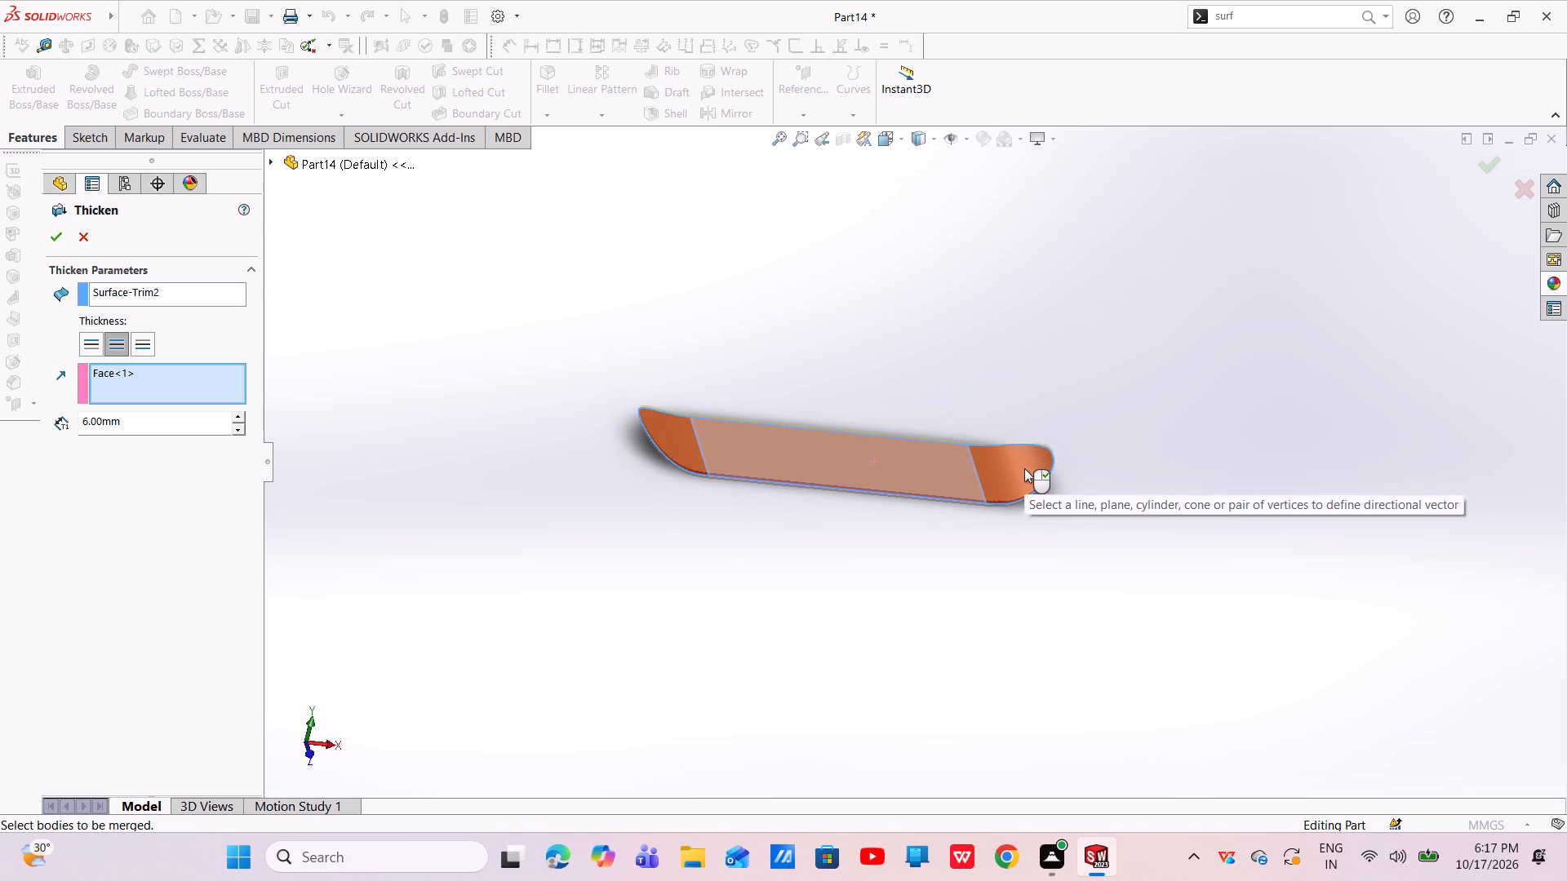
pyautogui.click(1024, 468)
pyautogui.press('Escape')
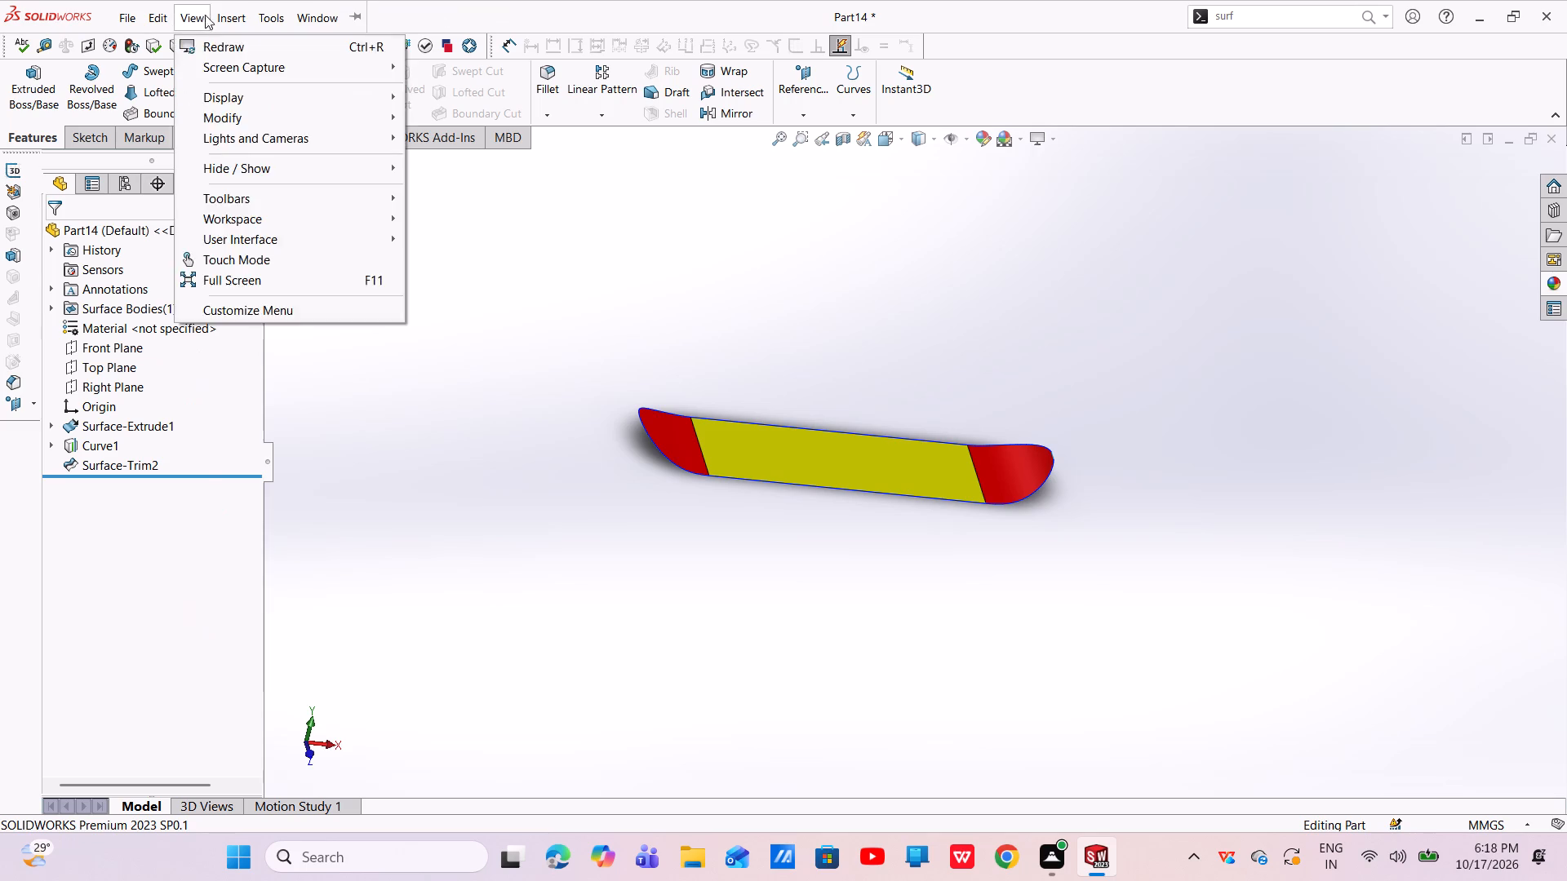
# Thicken the trimmed deck surface into a solid by 6 mm on both sides.
pyautogui.click(224, 17)
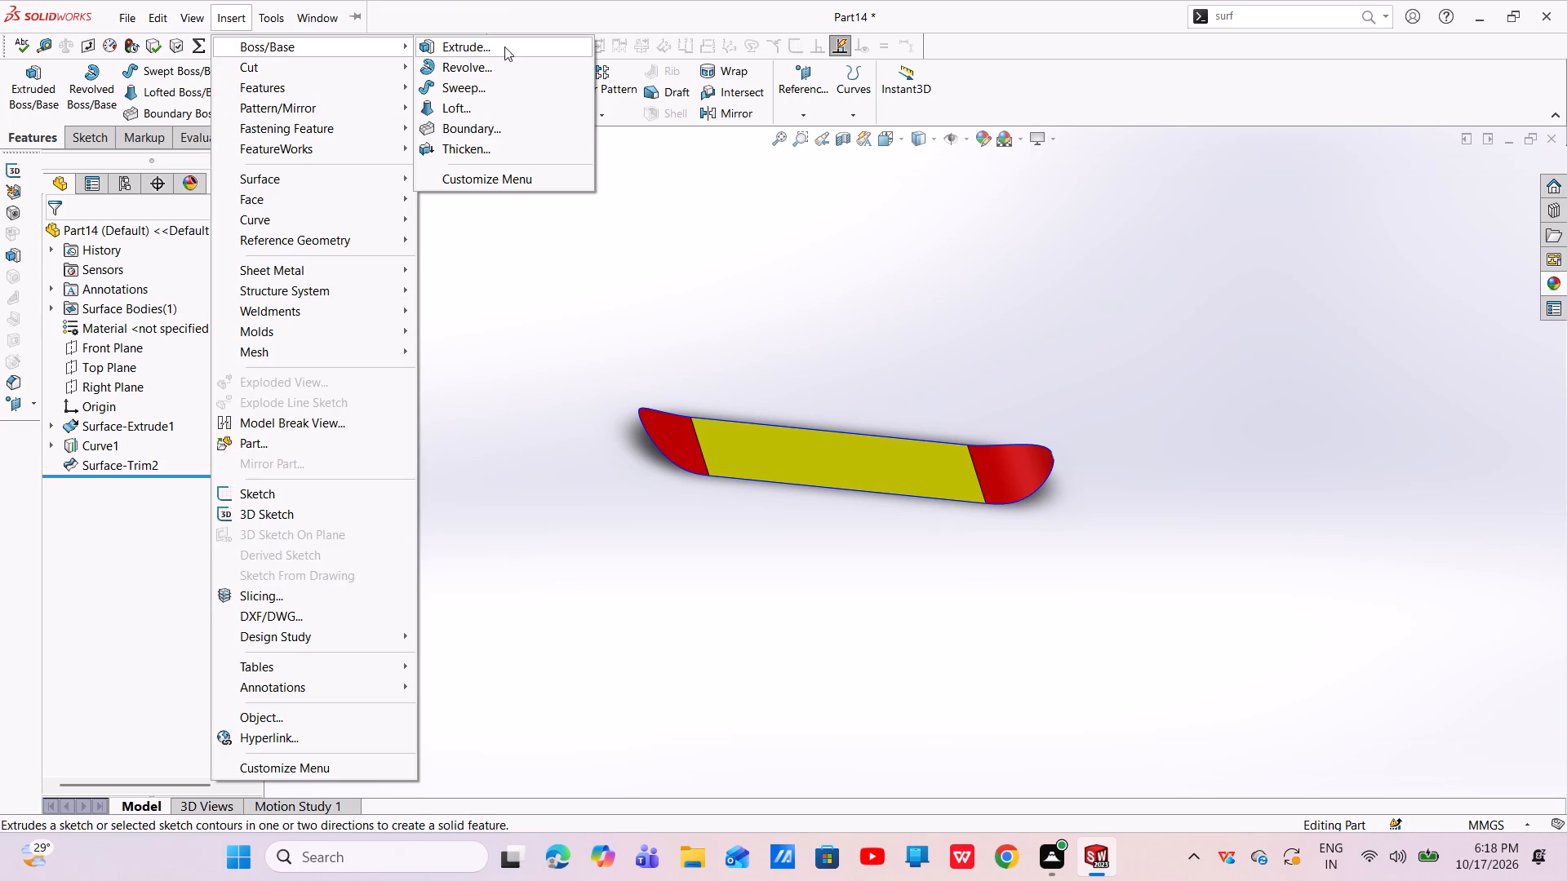
pyautogui.click(503, 142)
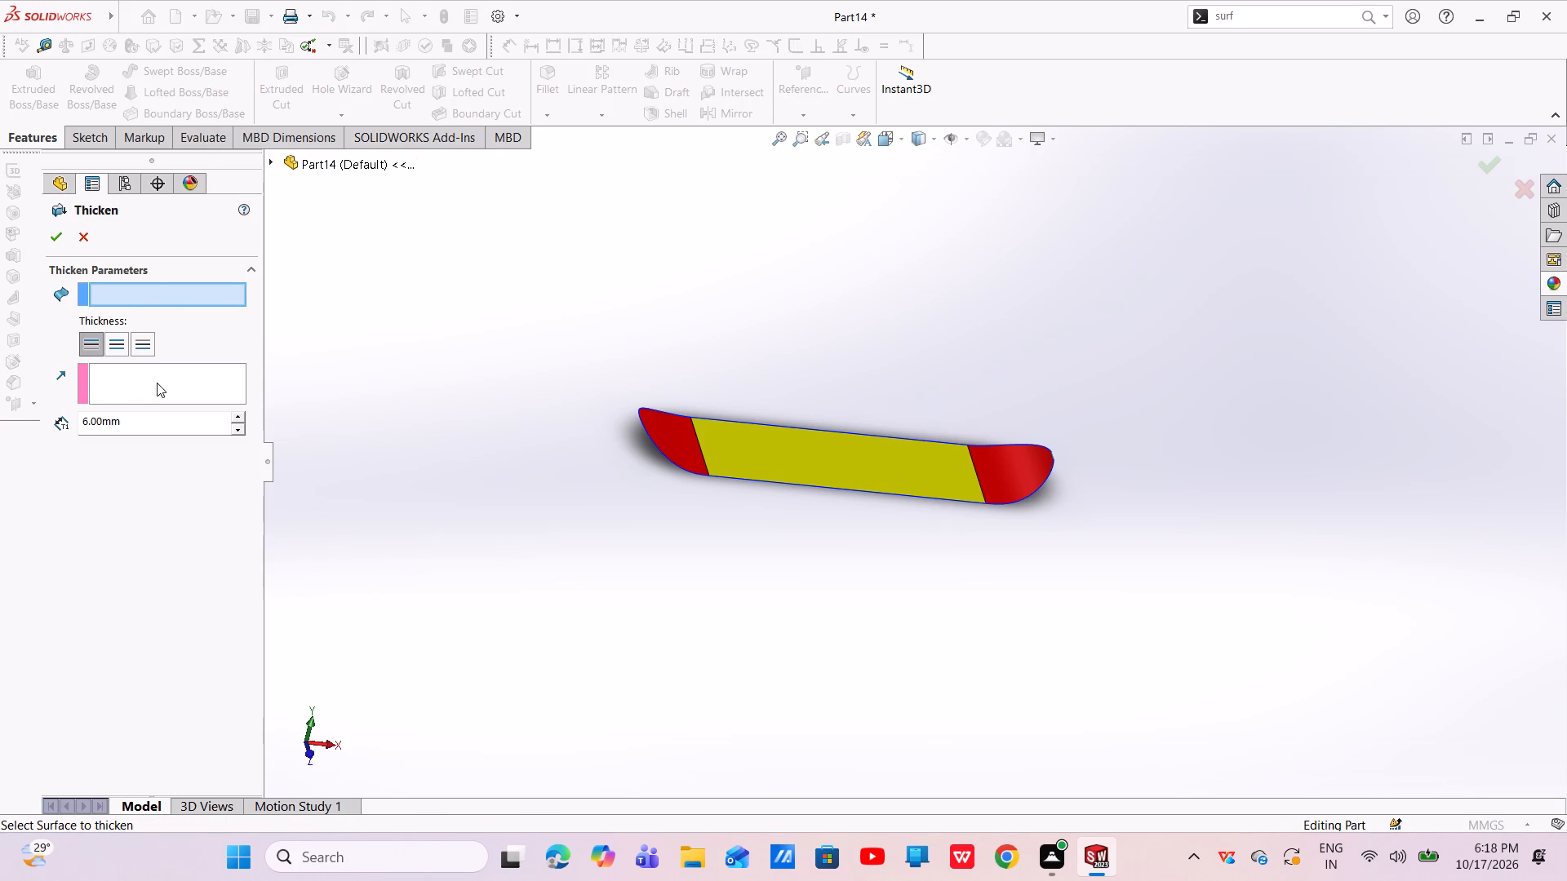
pyautogui.click(125, 342)
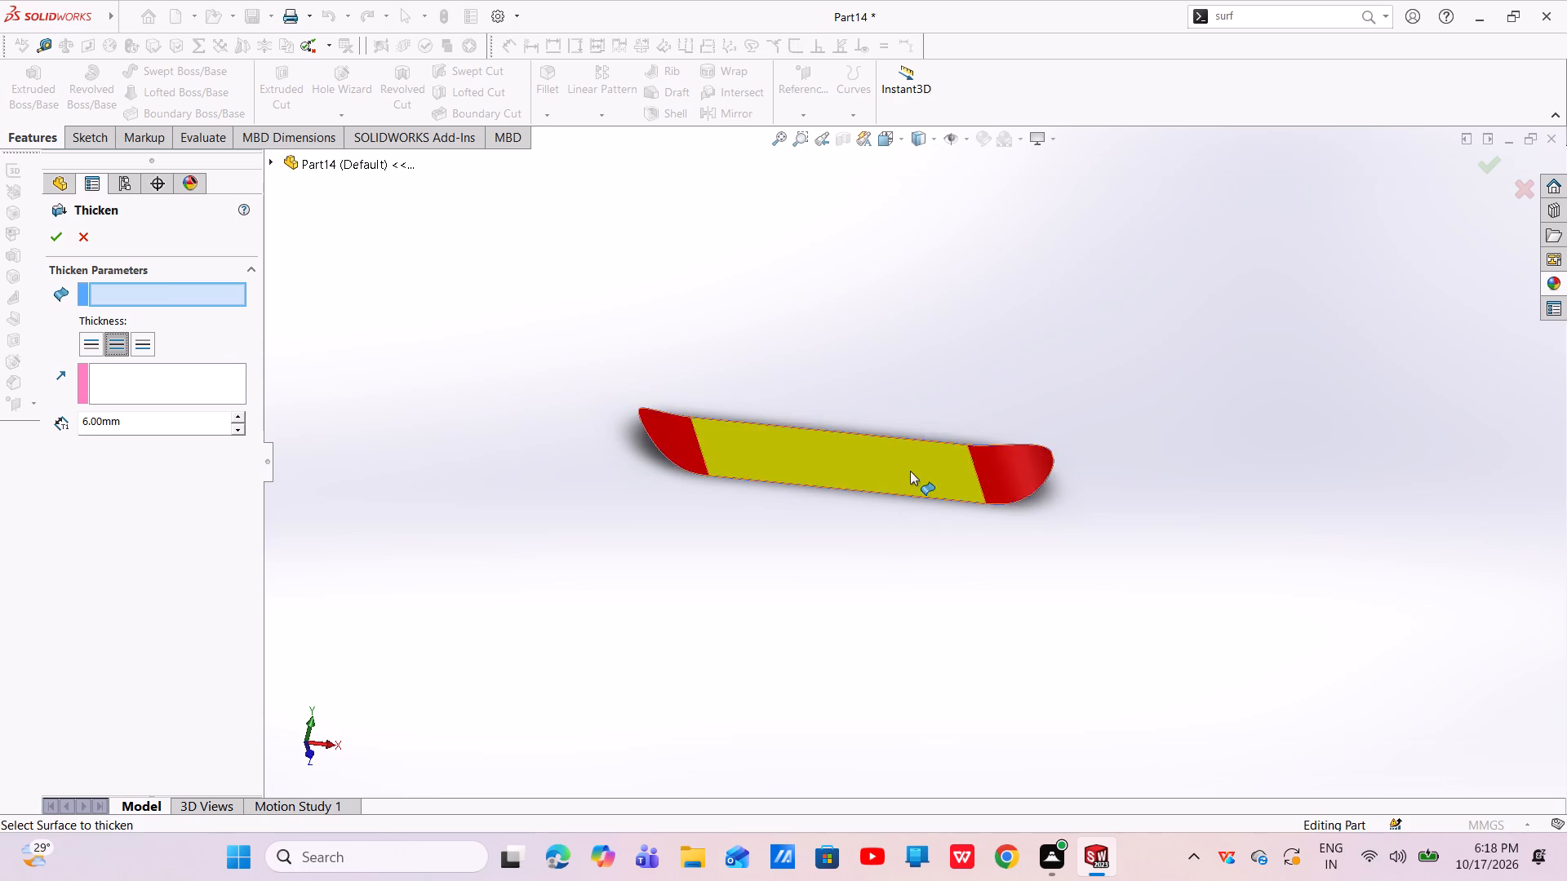
pyautogui.click(910, 470)
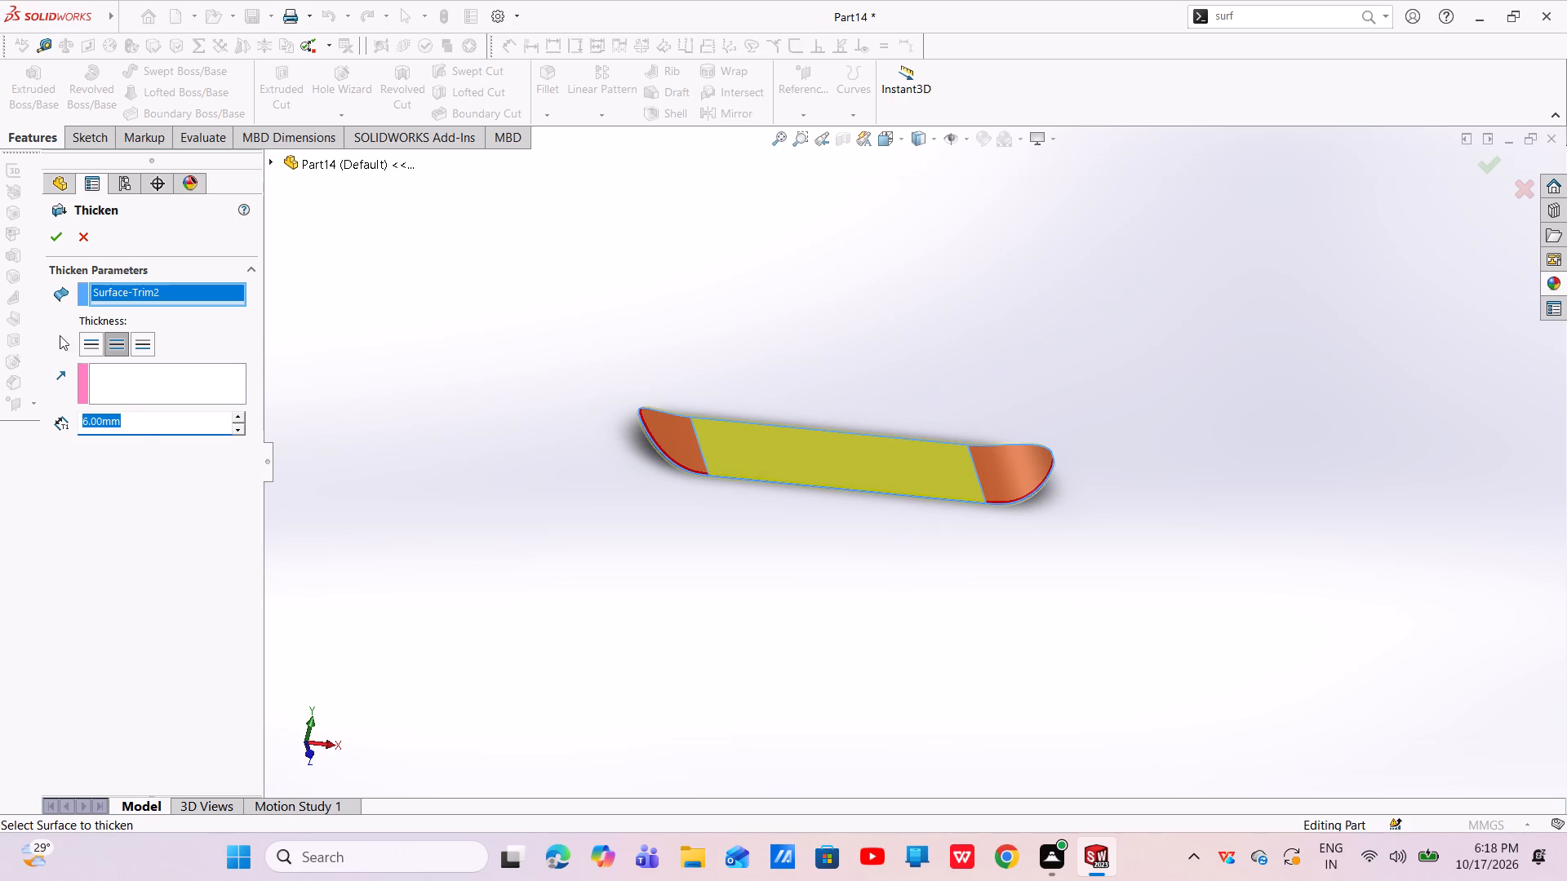
pyautogui.click(60, 236)
# Fillet the tangent outer edge loop of the deck's upper face with a symmetric 6 mm radius.
pyautogui.scroll(-2, 810, 482)
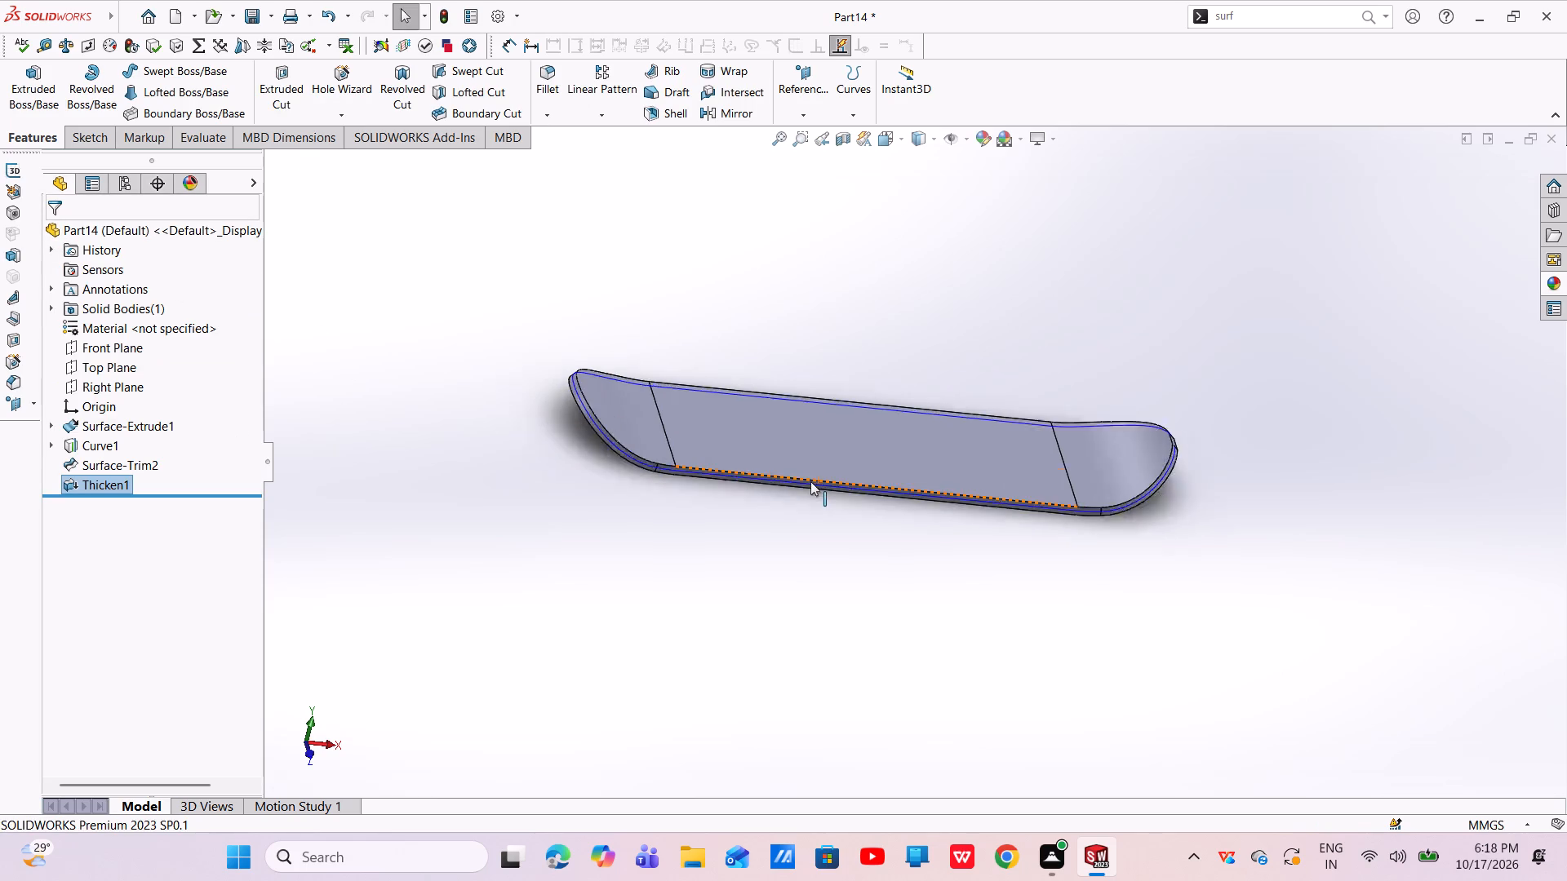
pyautogui.scroll(-4, 810, 481)
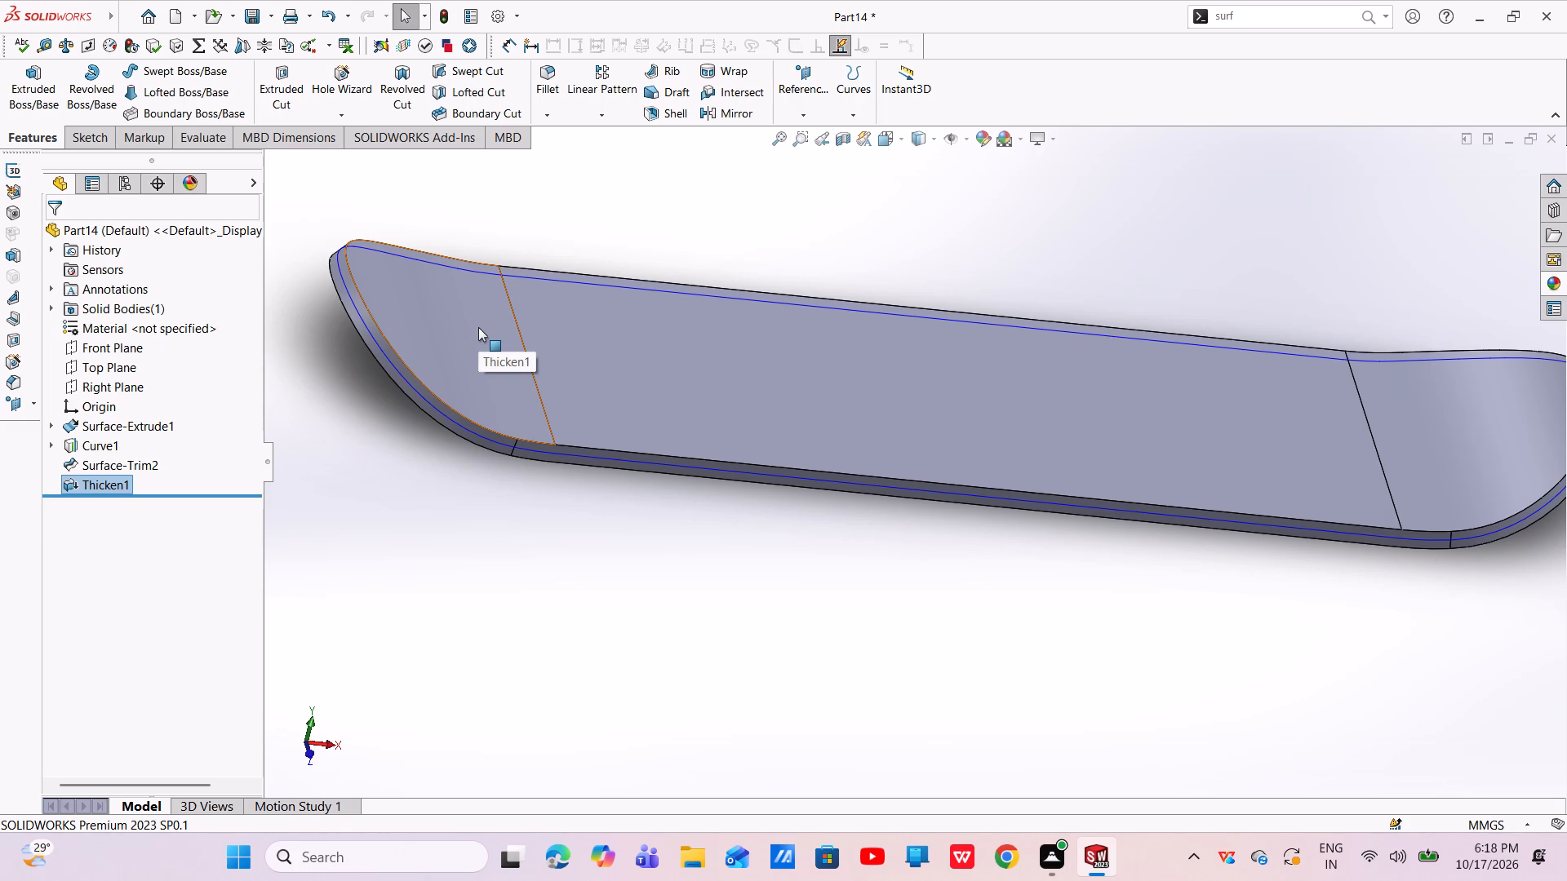
pyautogui.click(562, 77)
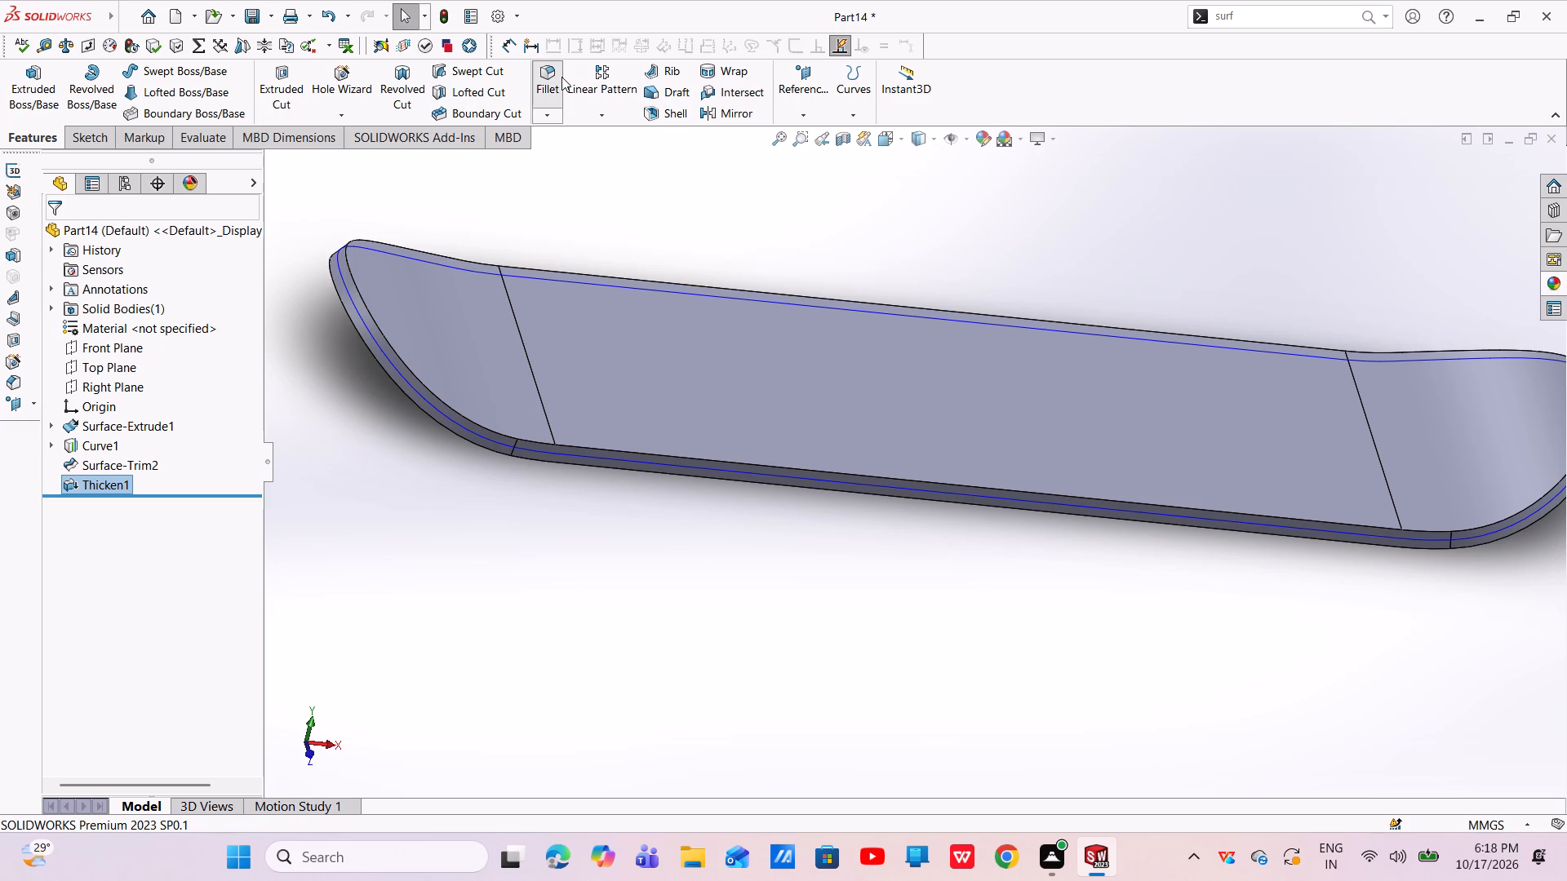
pyautogui.press('BackSpace')
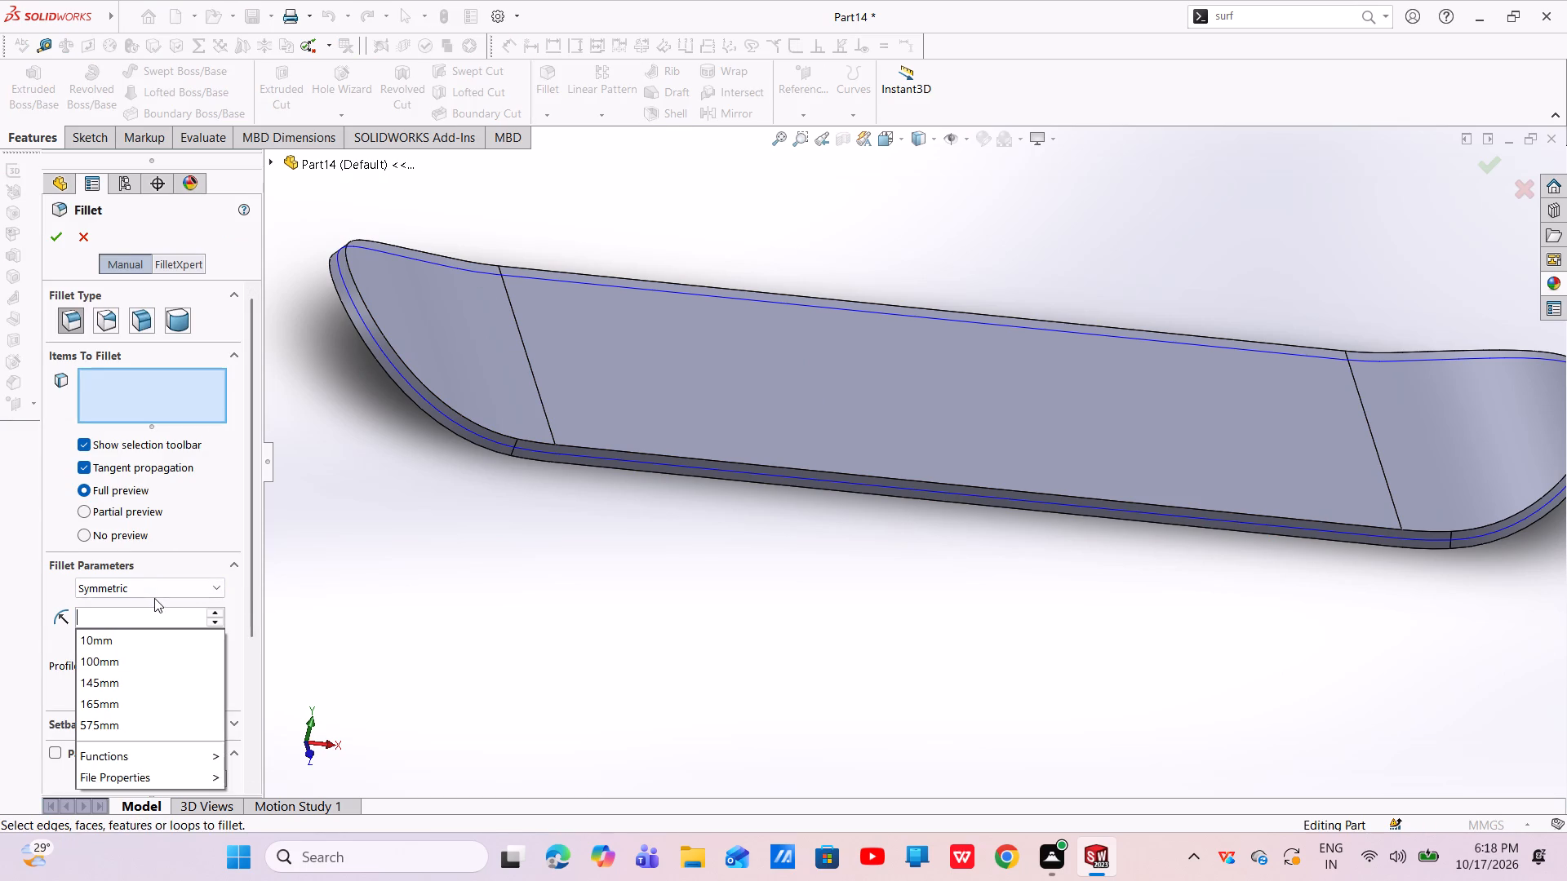
pyautogui.press('6')
pyautogui.press('Return')
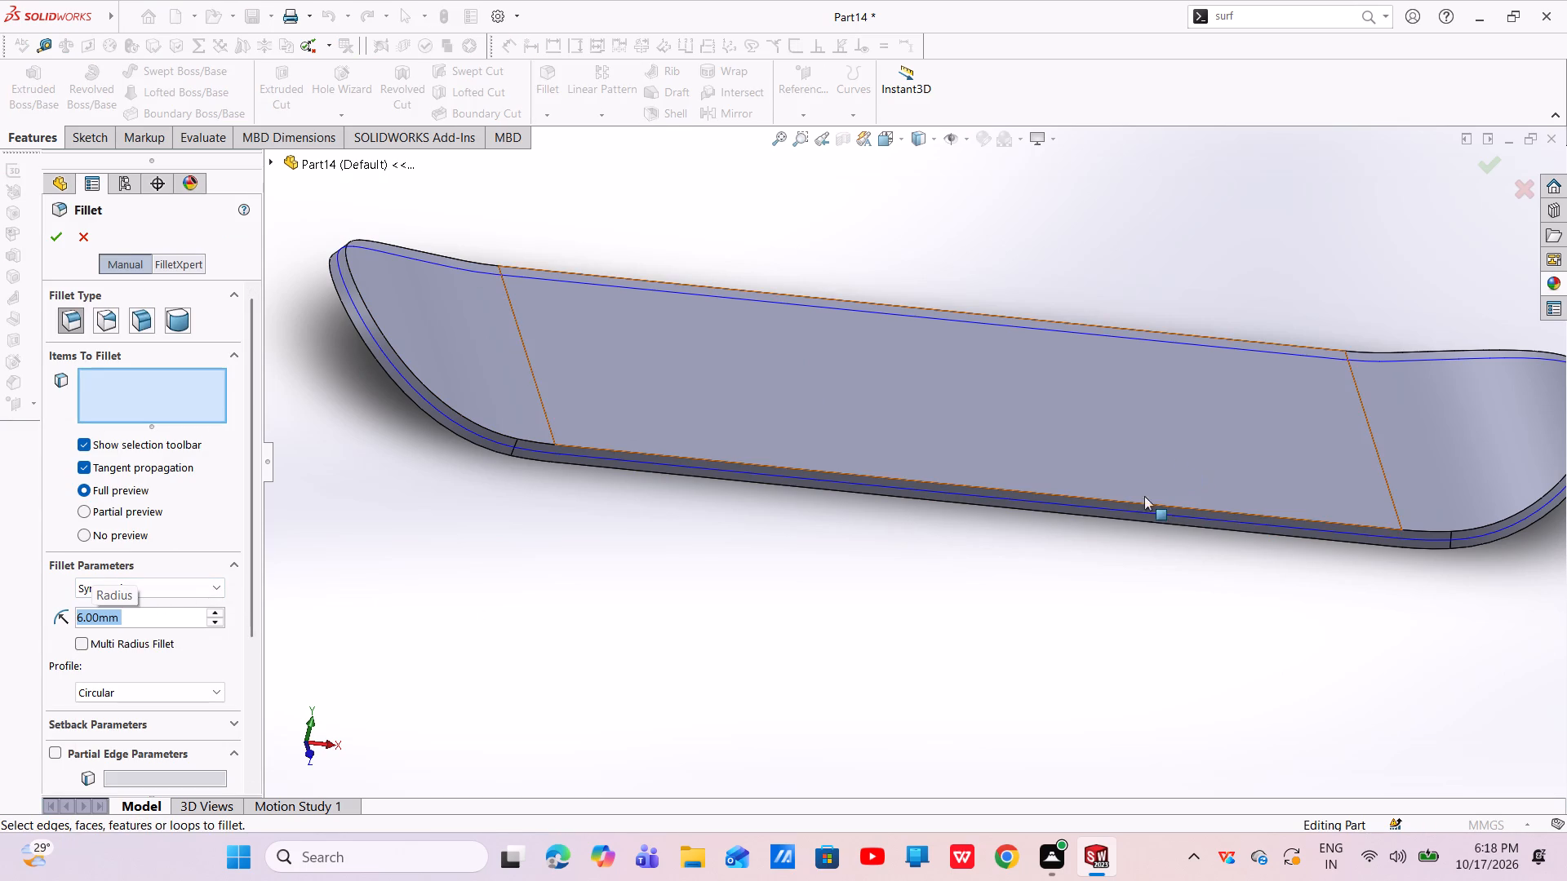
pyautogui.click(1085, 497)
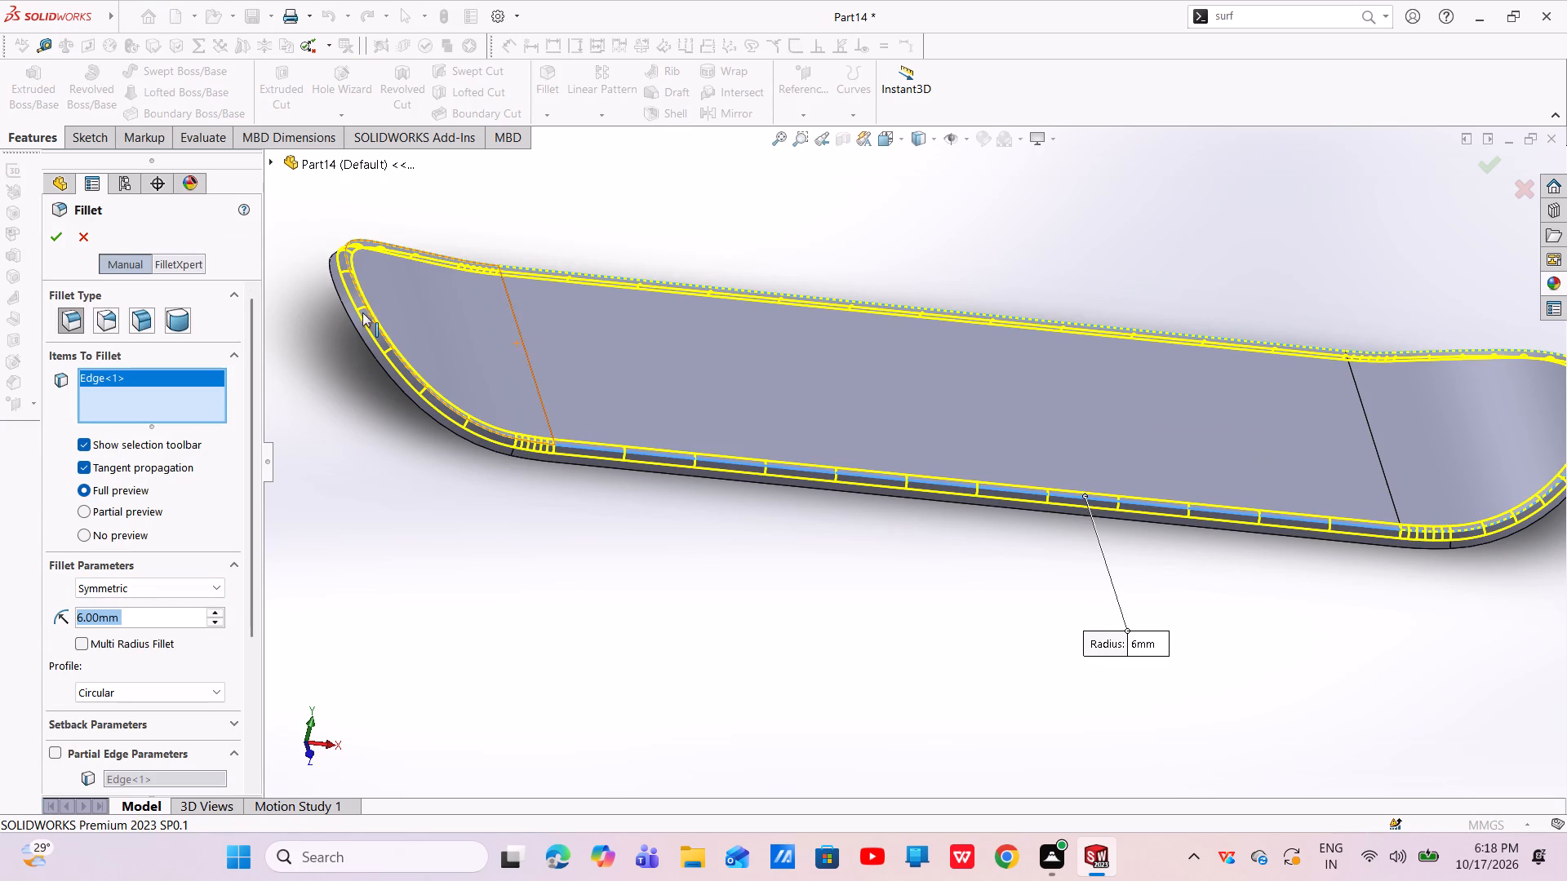
pyautogui.click(62, 238)
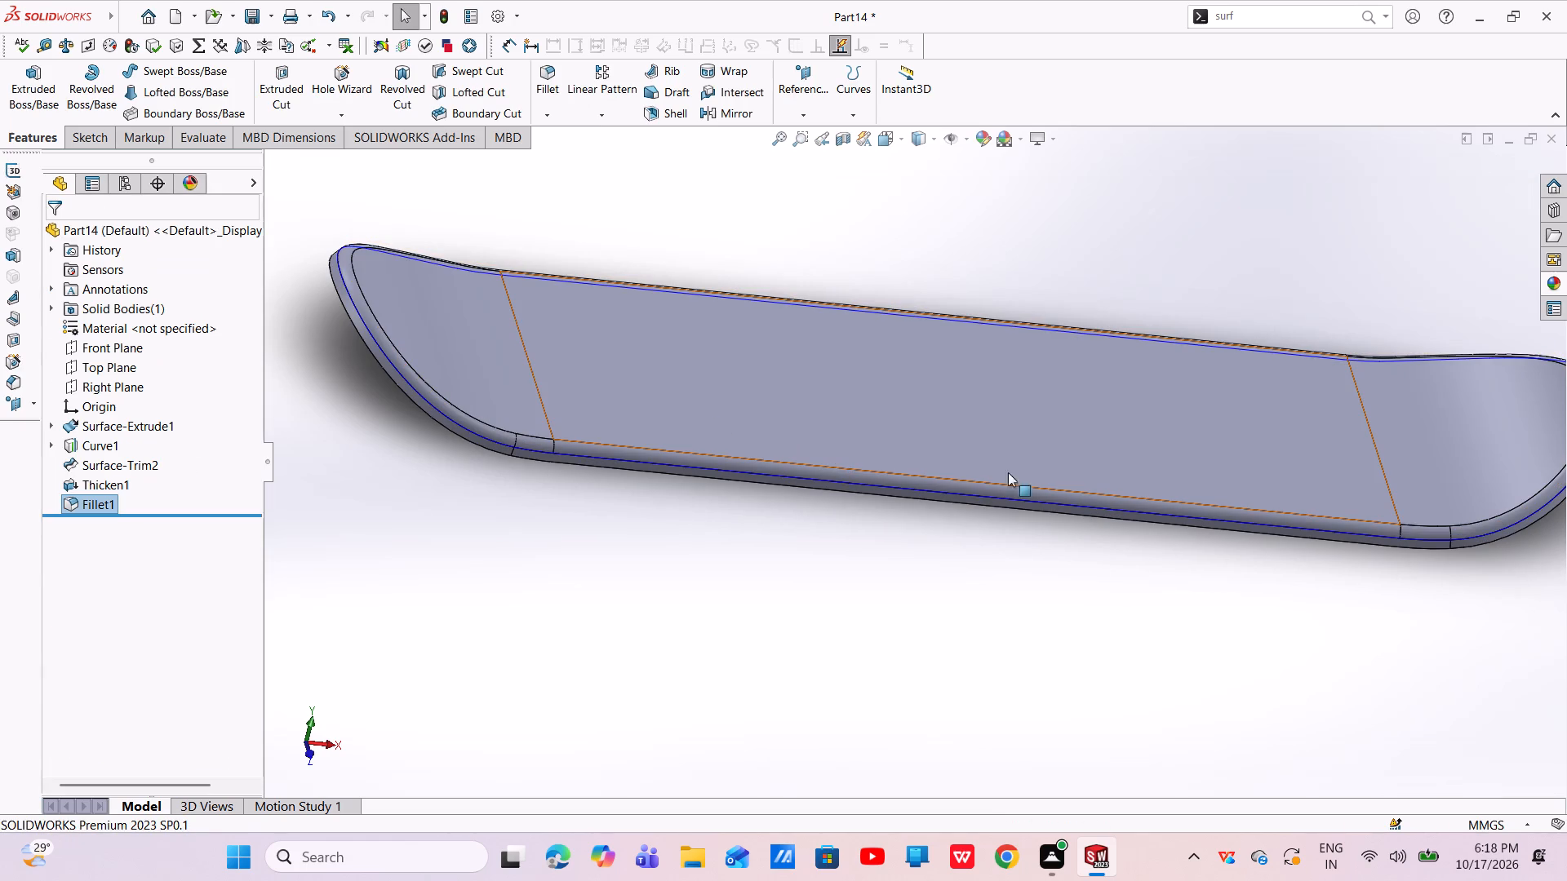
# Edit the deck's edge fillet to include the lower outer edge loop as well, and set its radius to 4.25 mm.
pyautogui.scroll(-2, 1132, 453)
pyautogui.scroll(6, 1132, 453)
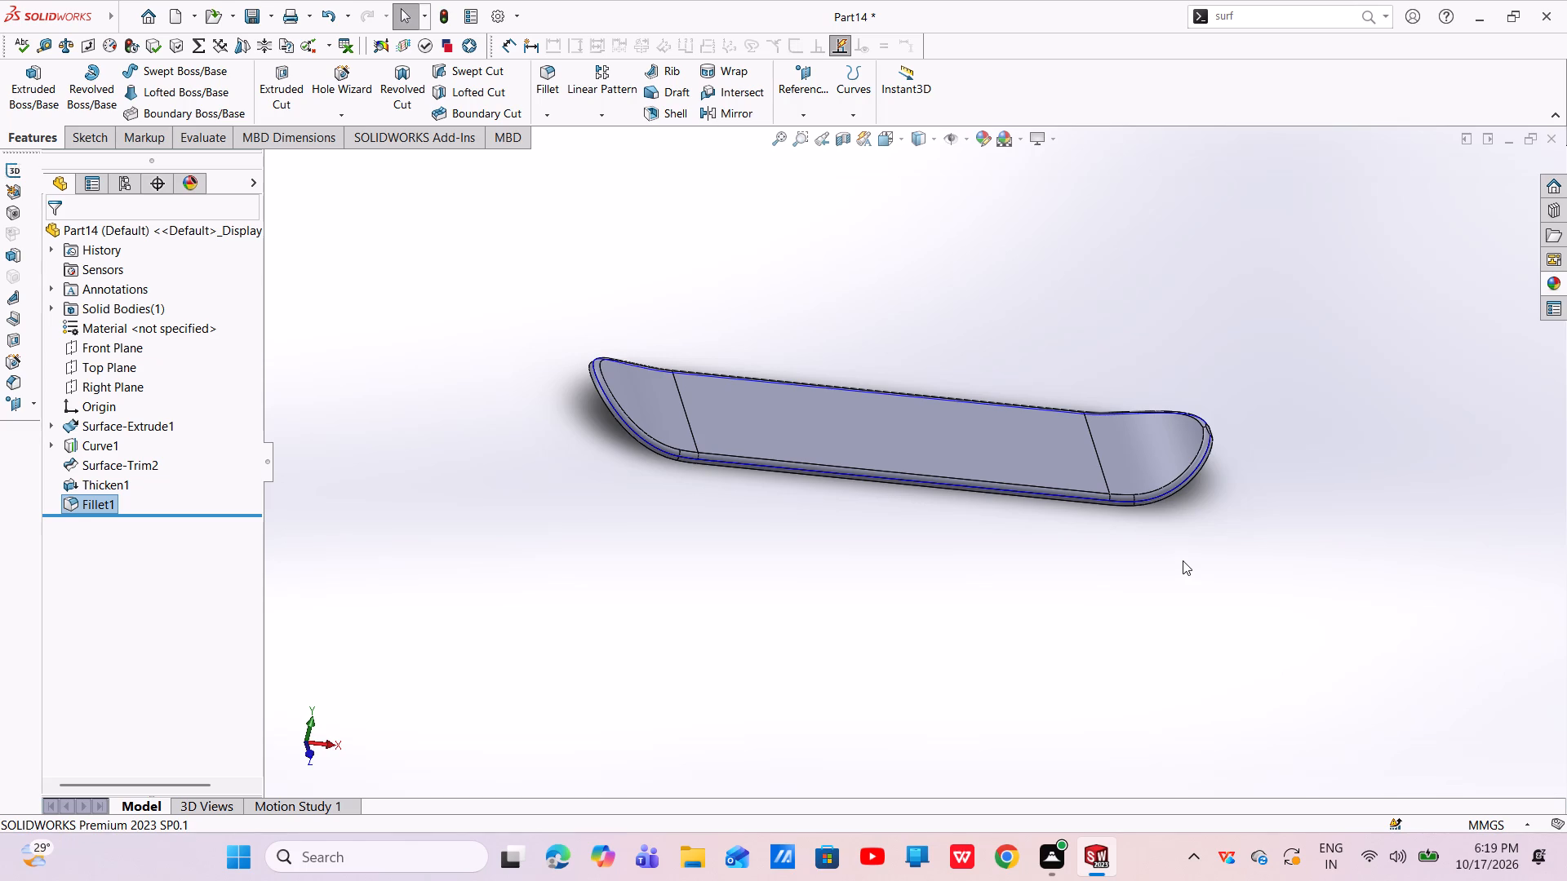
pyautogui.scroll(-4, 1261, 477)
pyautogui.scroll(-3, 247, 552)
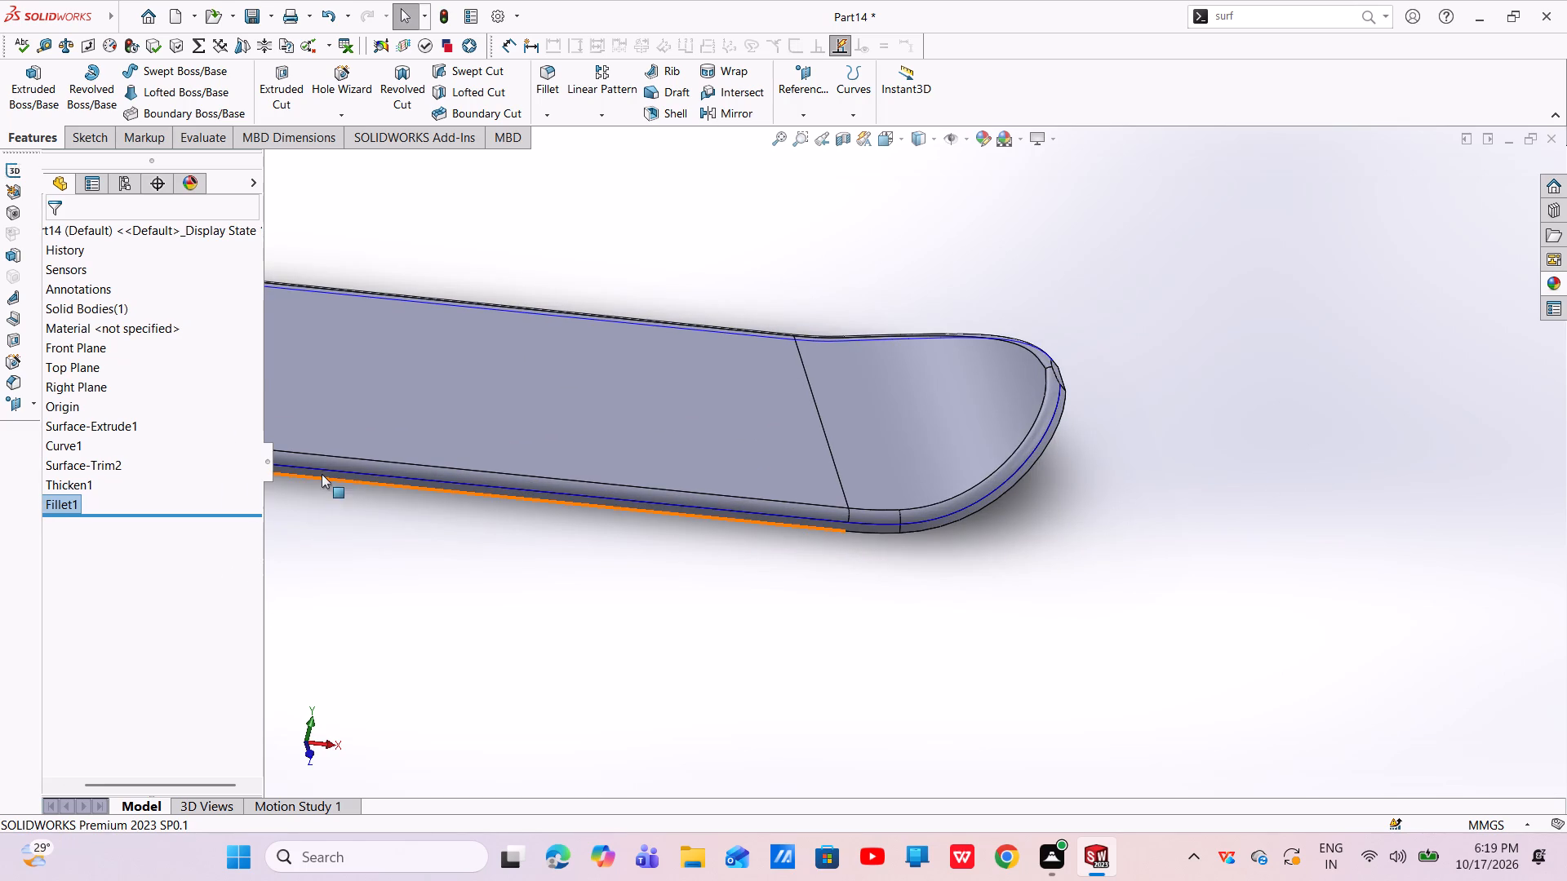
pyautogui.scroll(3, 402, 483)
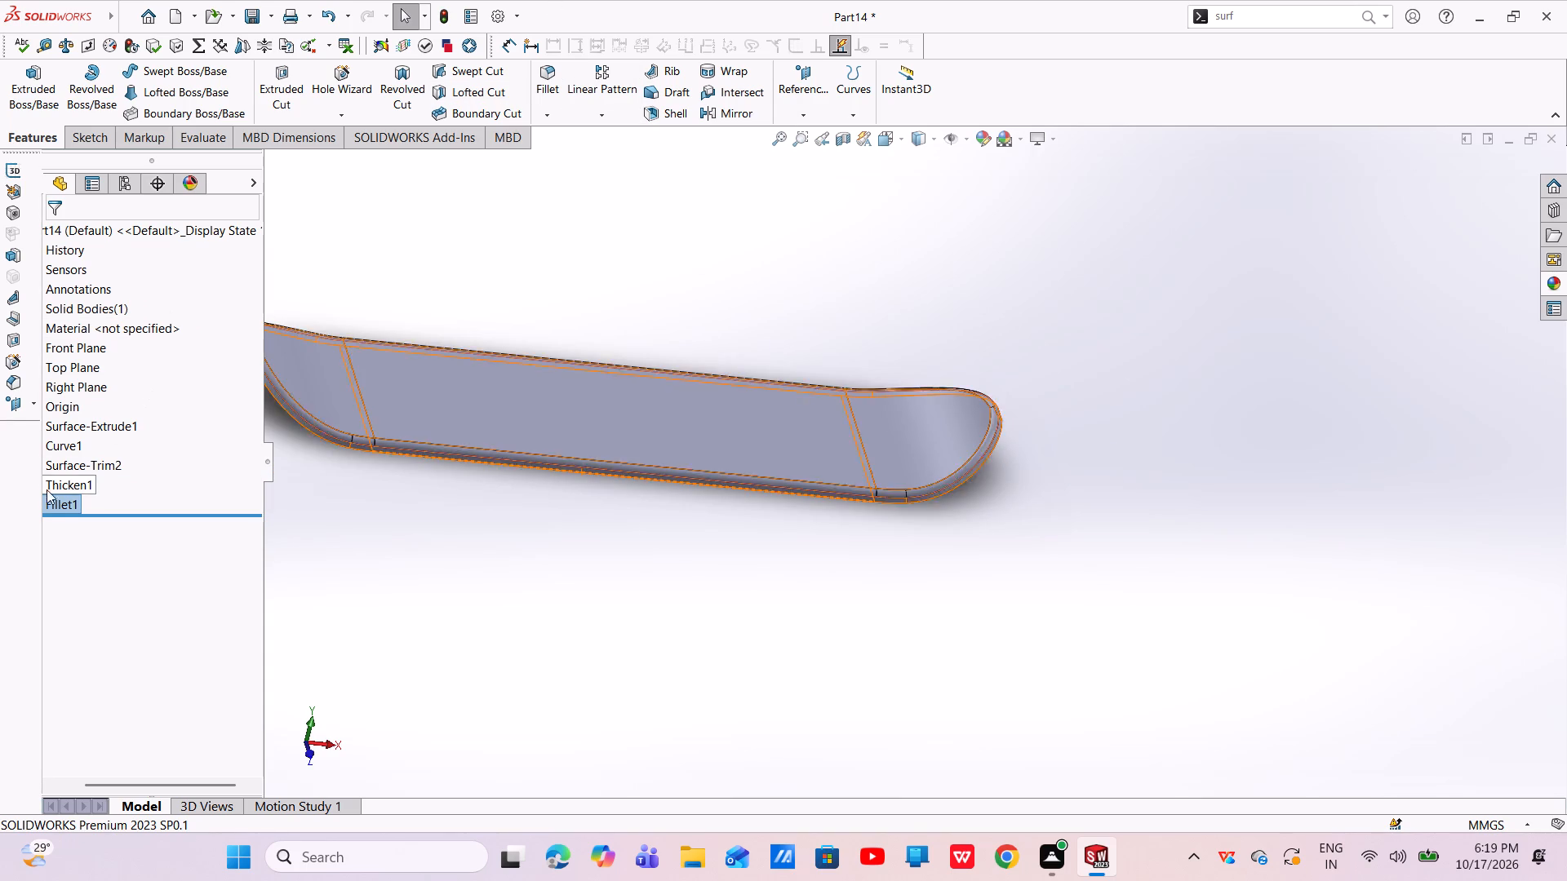
pyautogui.click(45, 502)
pyautogui.click(66, 457)
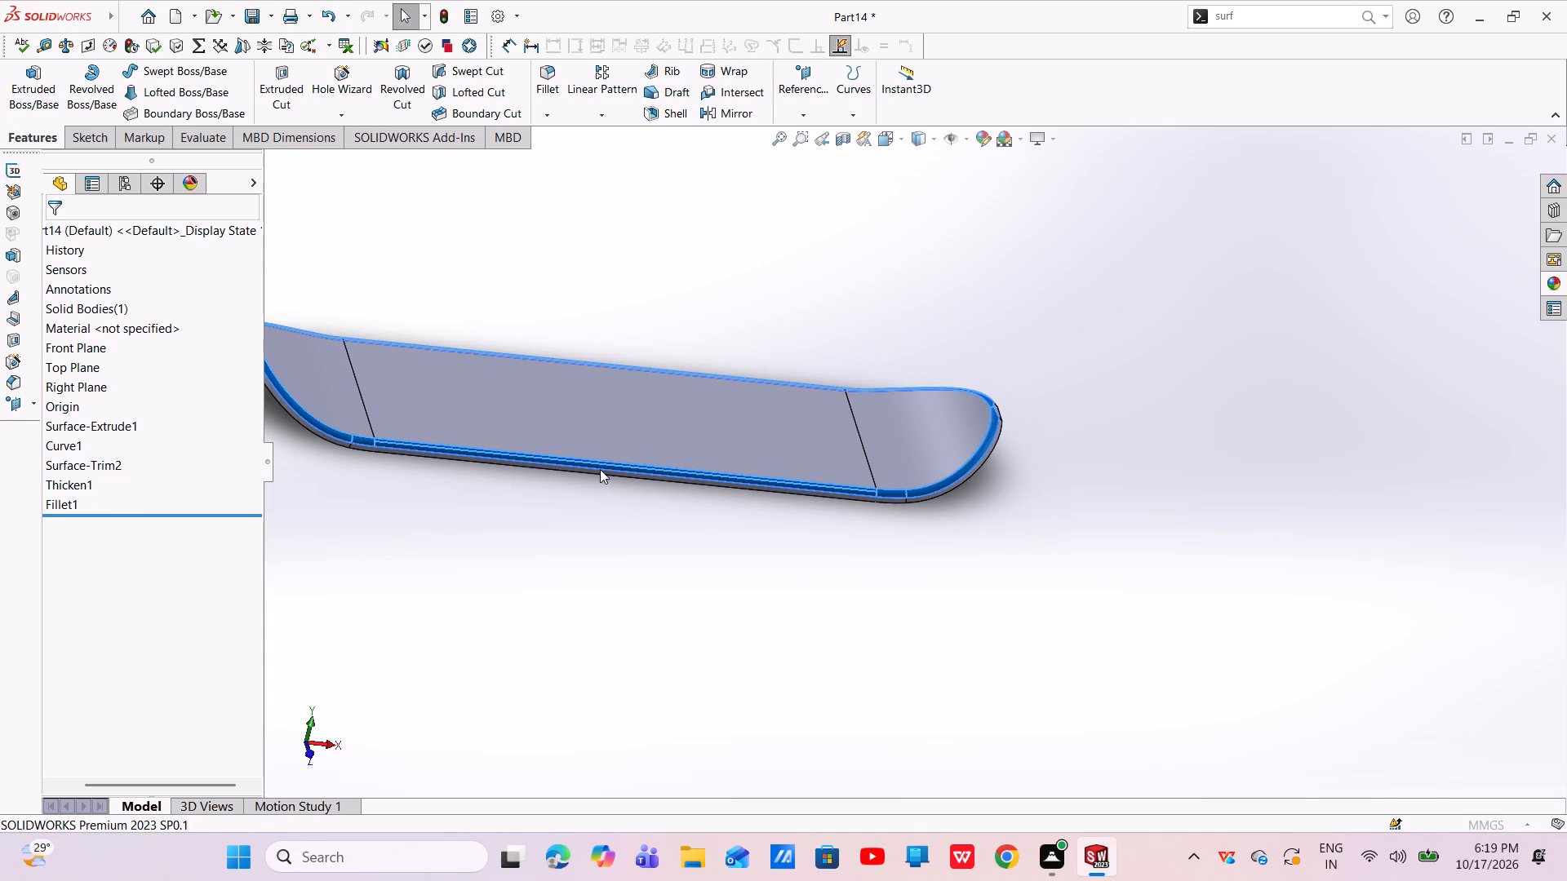
pyautogui.scroll(-6, 621, 481)
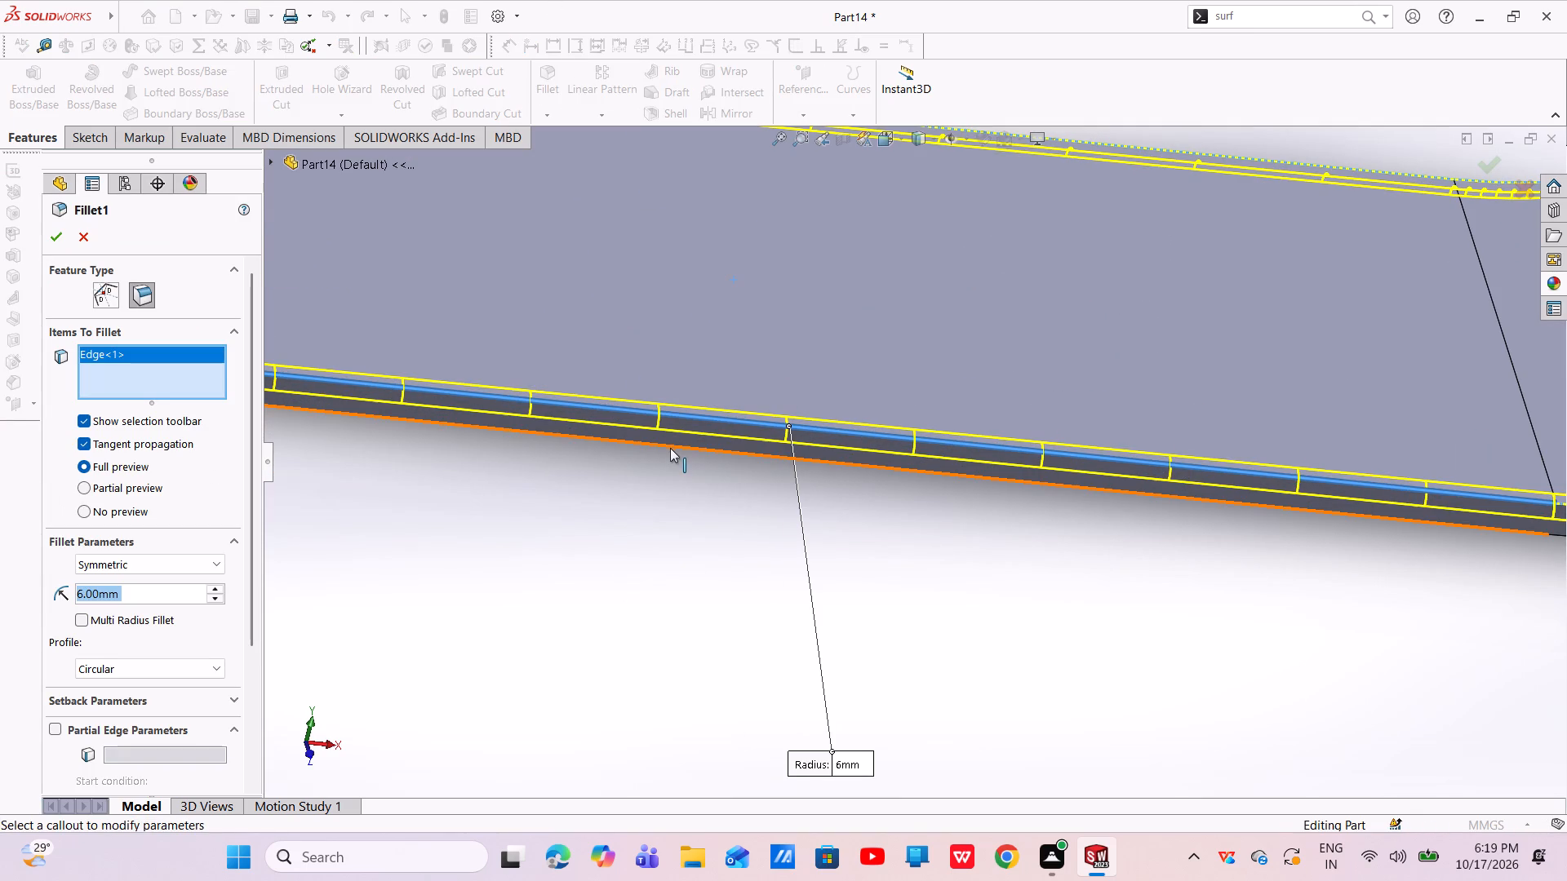
pyautogui.click(670, 447)
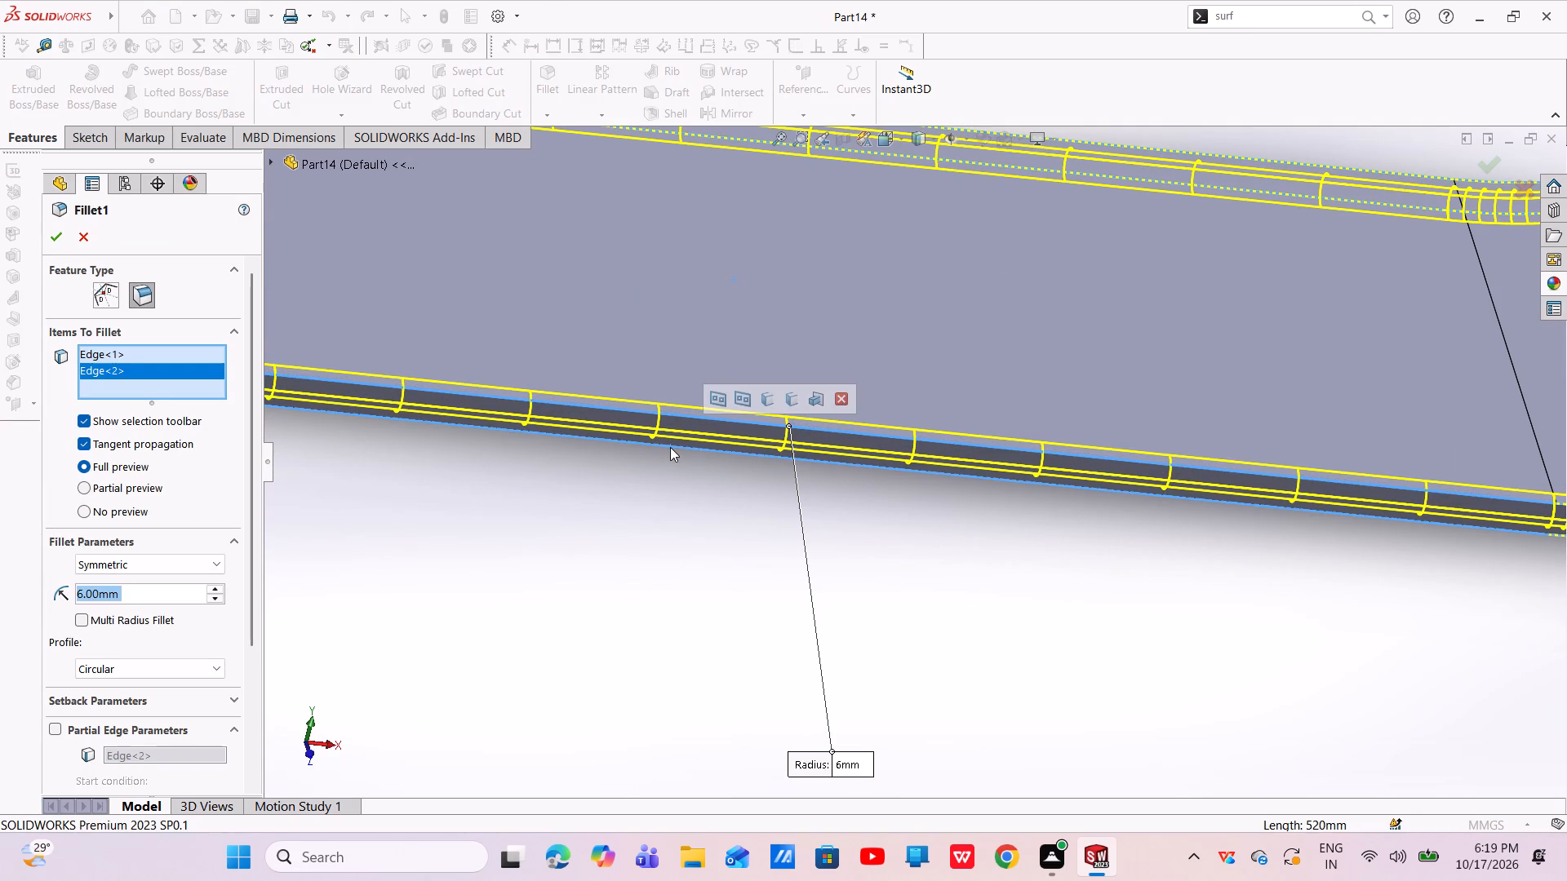
pyautogui.moveTo(671, 445); pyautogui.dragTo(702, 315, button='middle')
pyautogui.scroll(2, 678, 388)
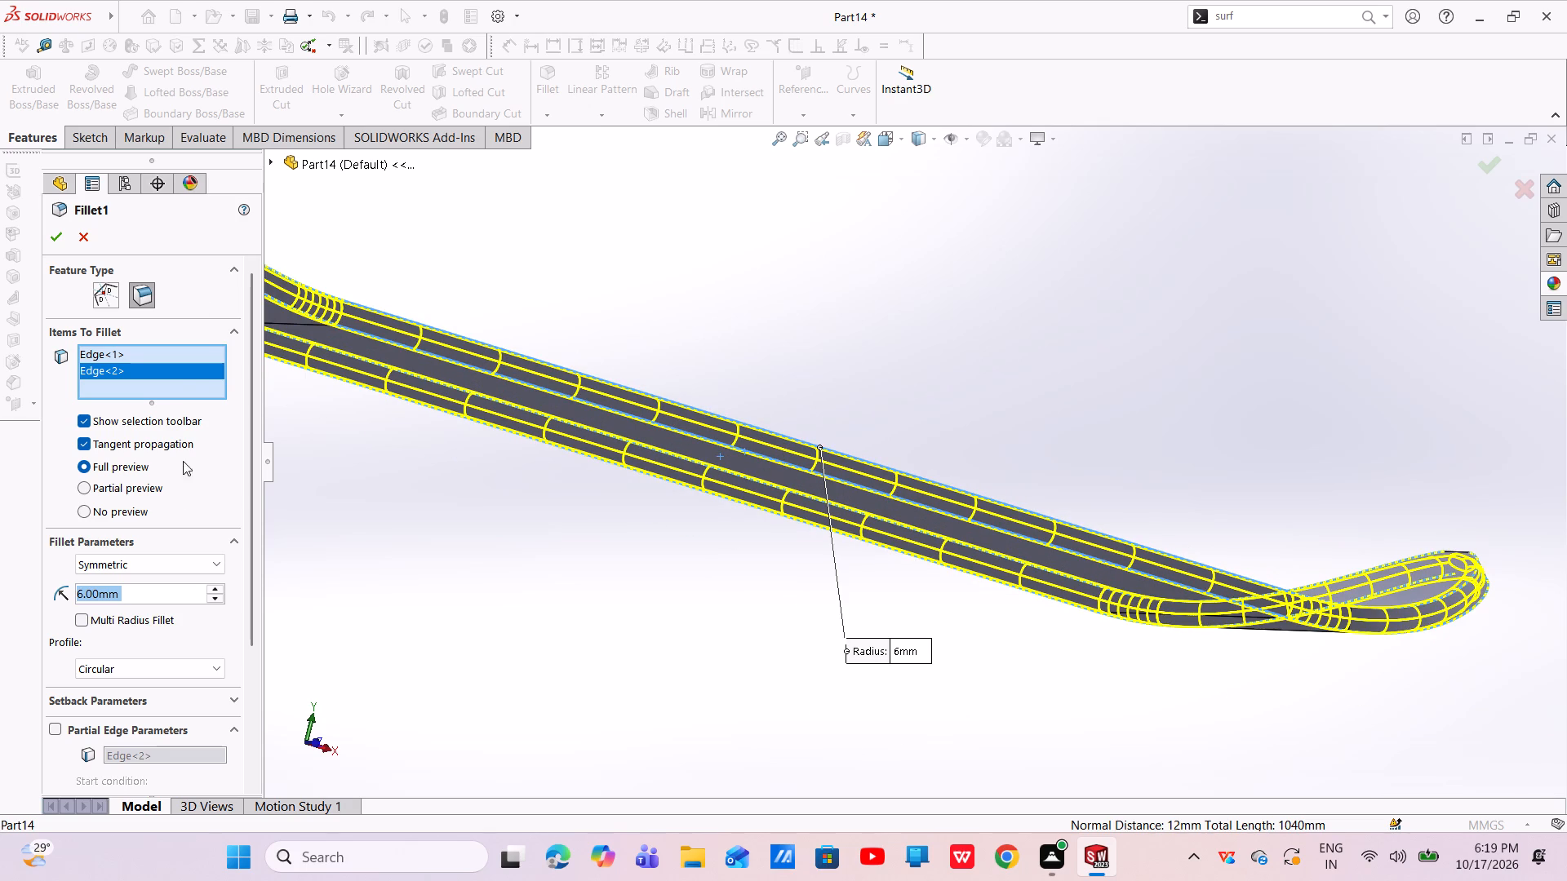
pyautogui.press('BackSpace')
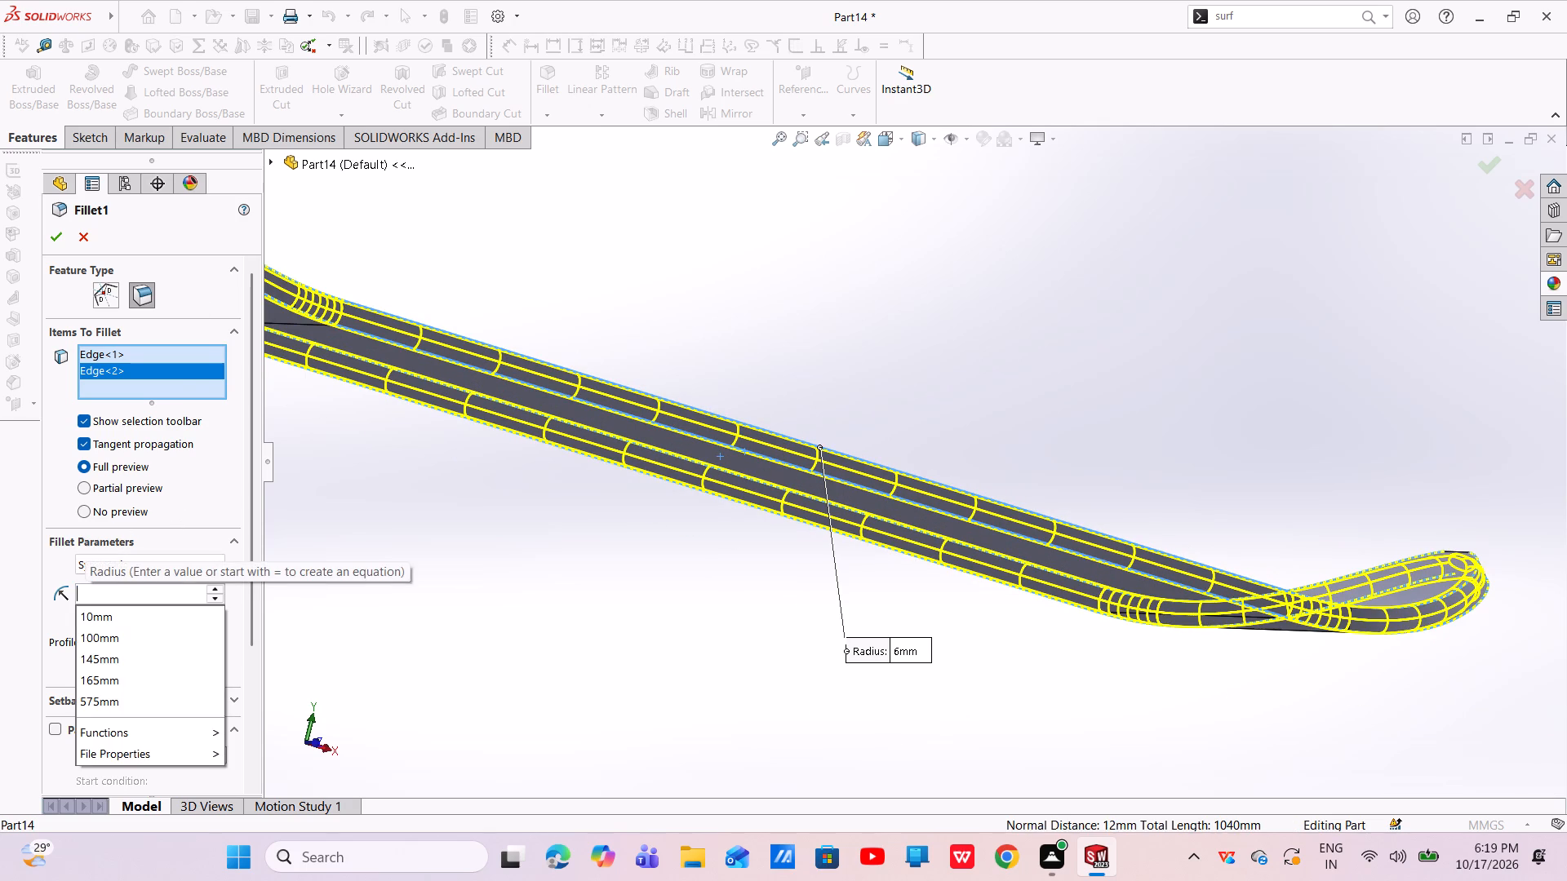
pyautogui.write('4.25')
pyautogui.press('Return')
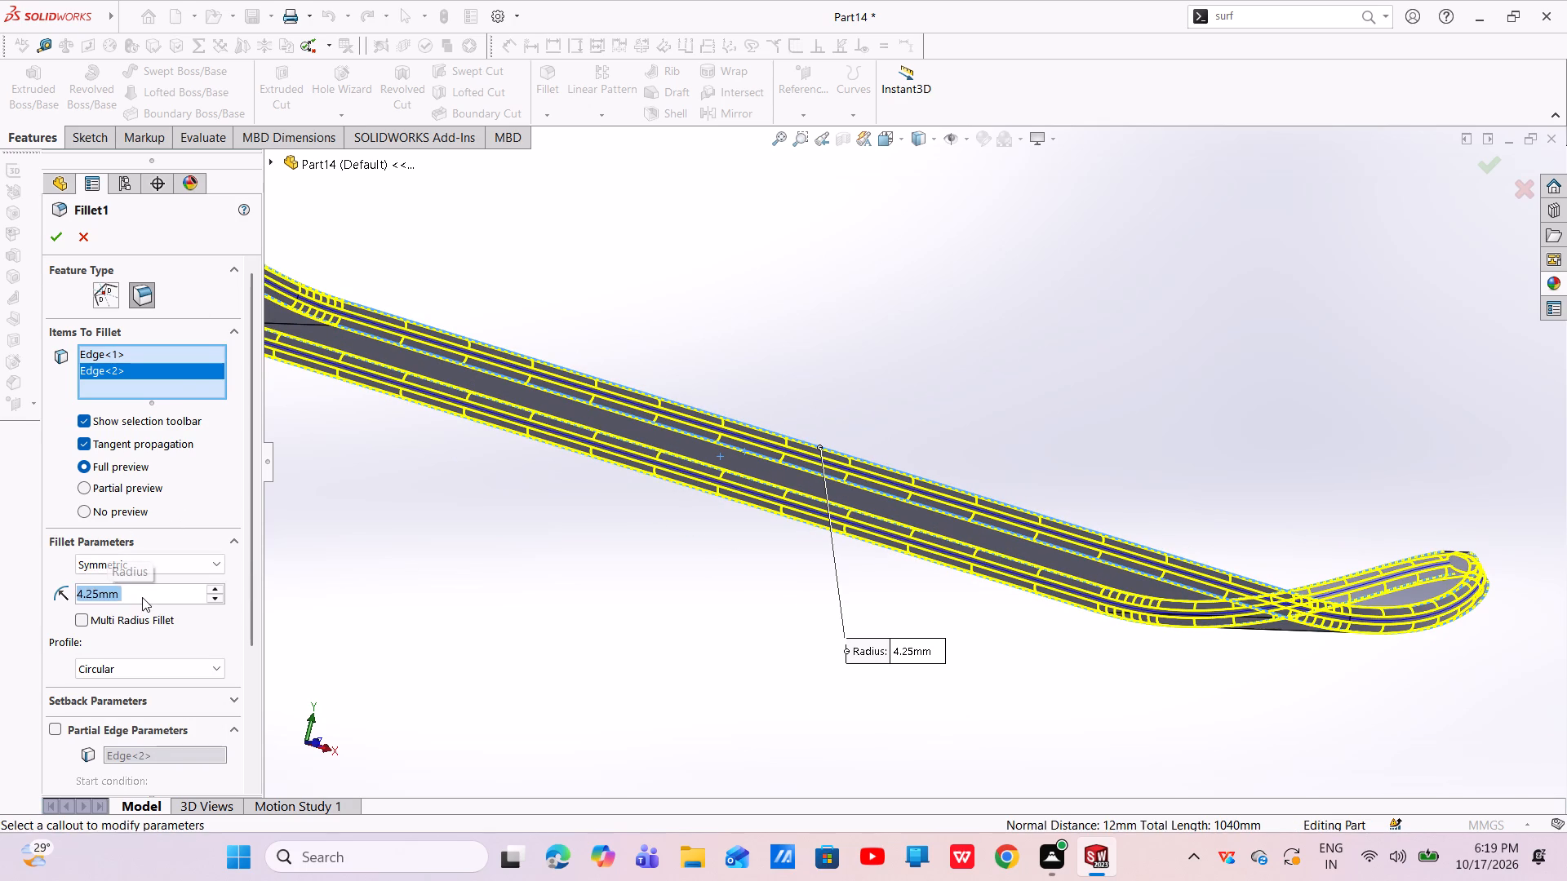
pyautogui.click(59, 225)
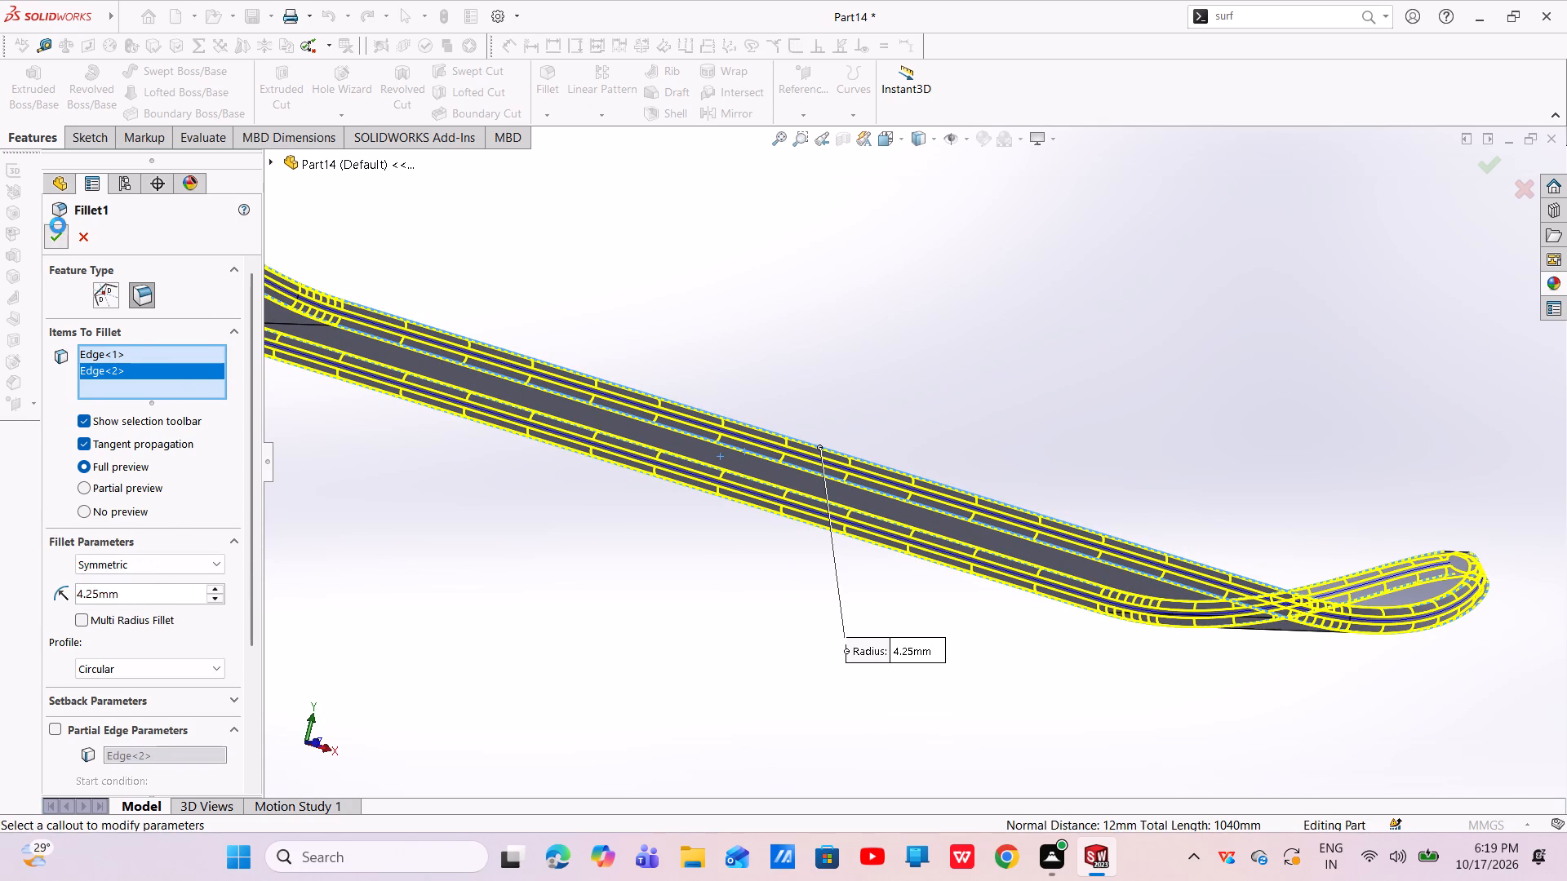
# Browse the plastic appearance categories, including gloss, patterned, composite, mesh, wax and EDM, for a finish for the deck.
pyautogui.scroll(5, 746, 444)
pyautogui.moveTo(747, 442); pyautogui.dragTo(712, 625, button='middle')
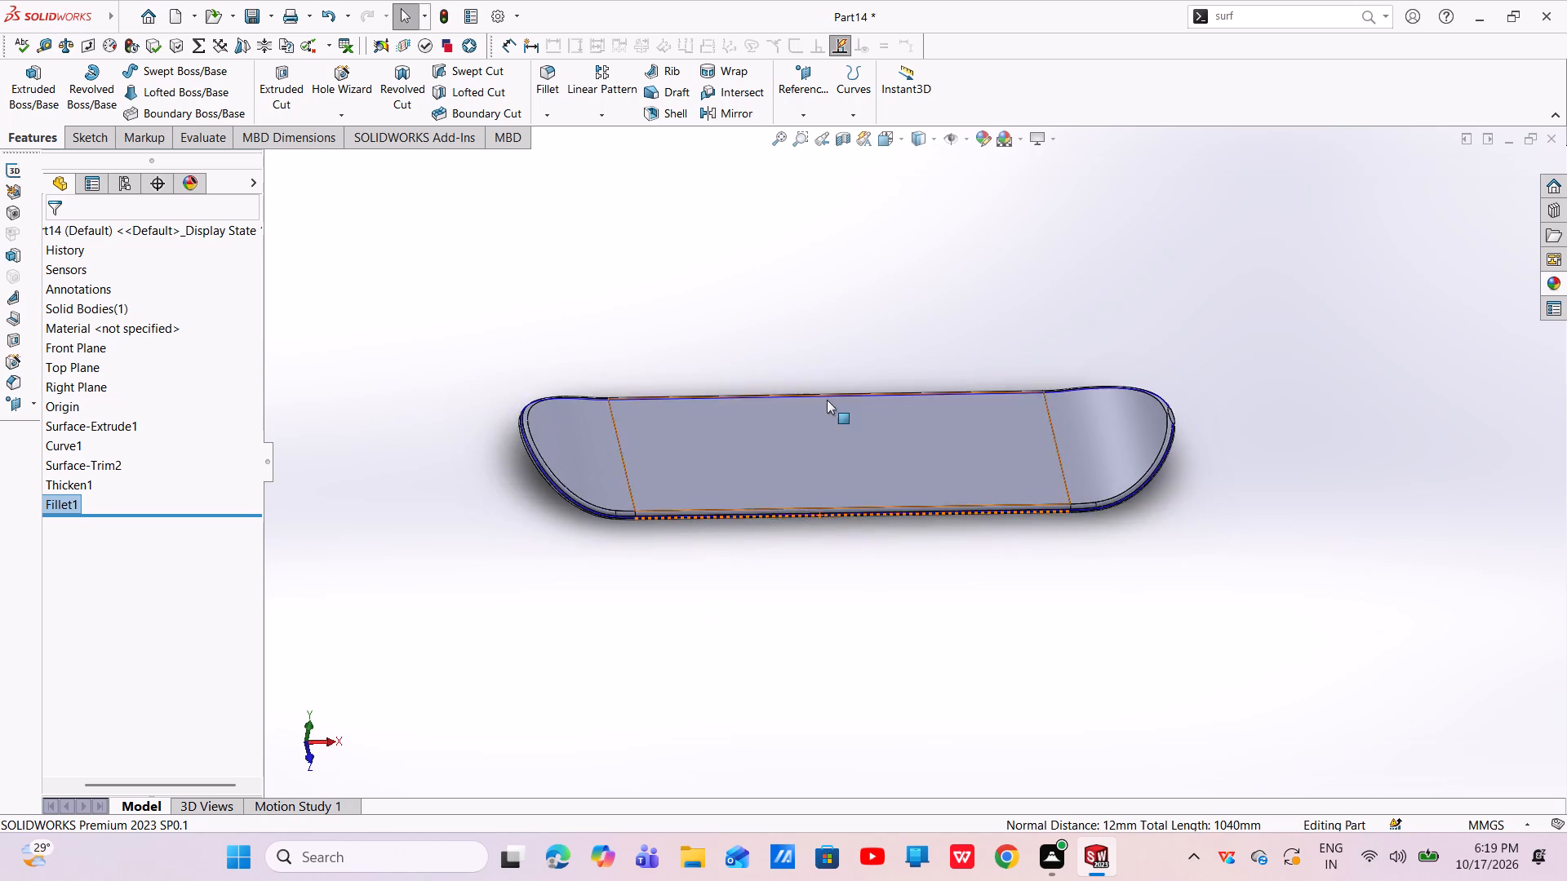
pyautogui.scroll(1, 843, 383)
pyautogui.scroll(-3, 843, 383)
pyautogui.scroll(1, 845, 431)
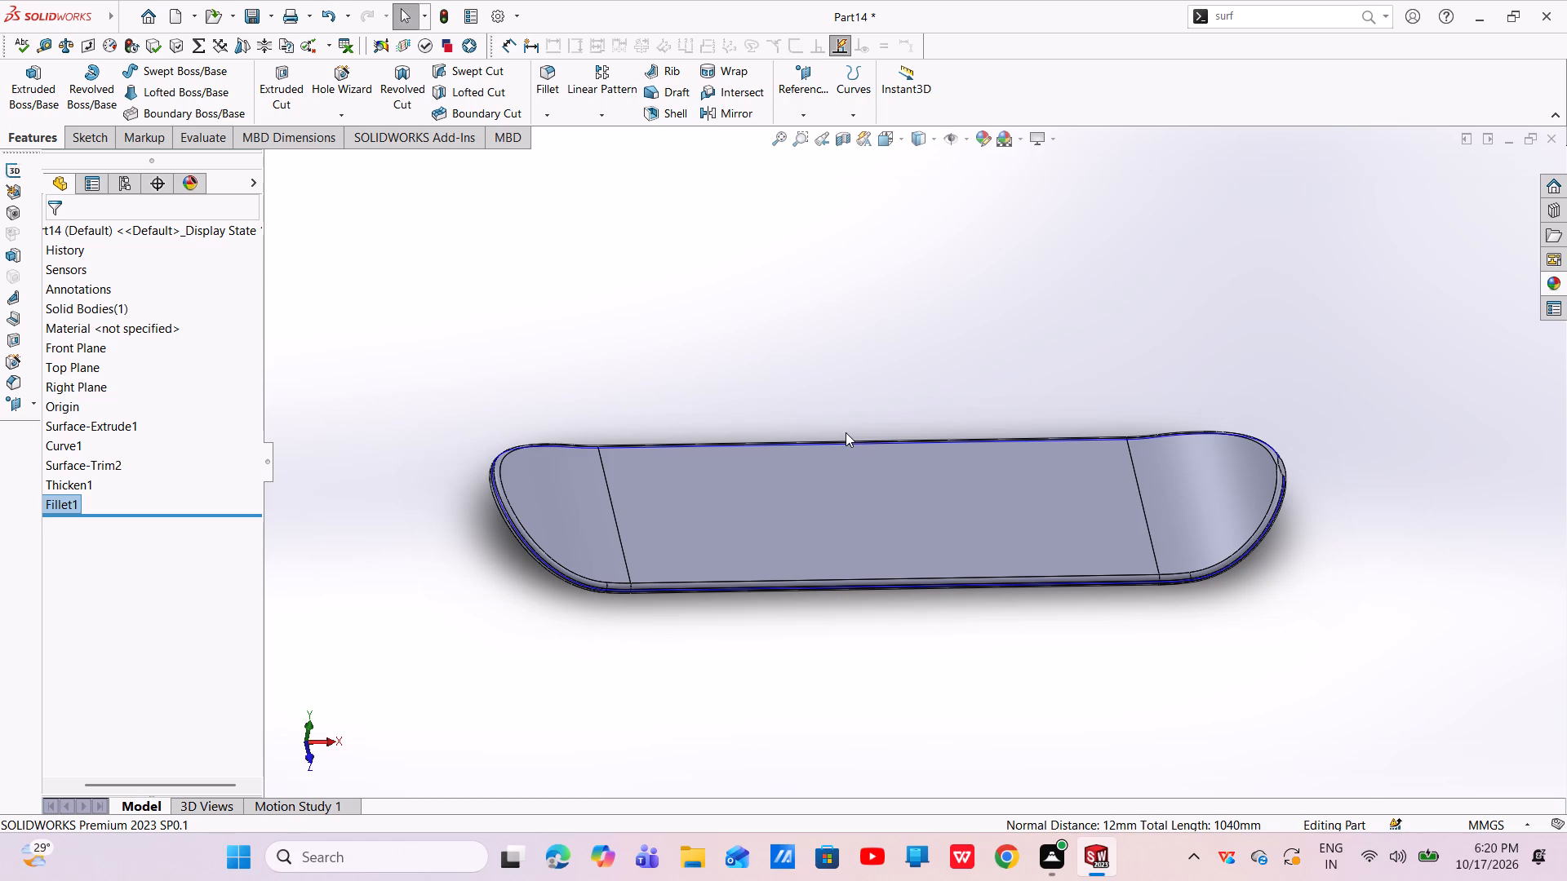
pyautogui.click(1562, 281)
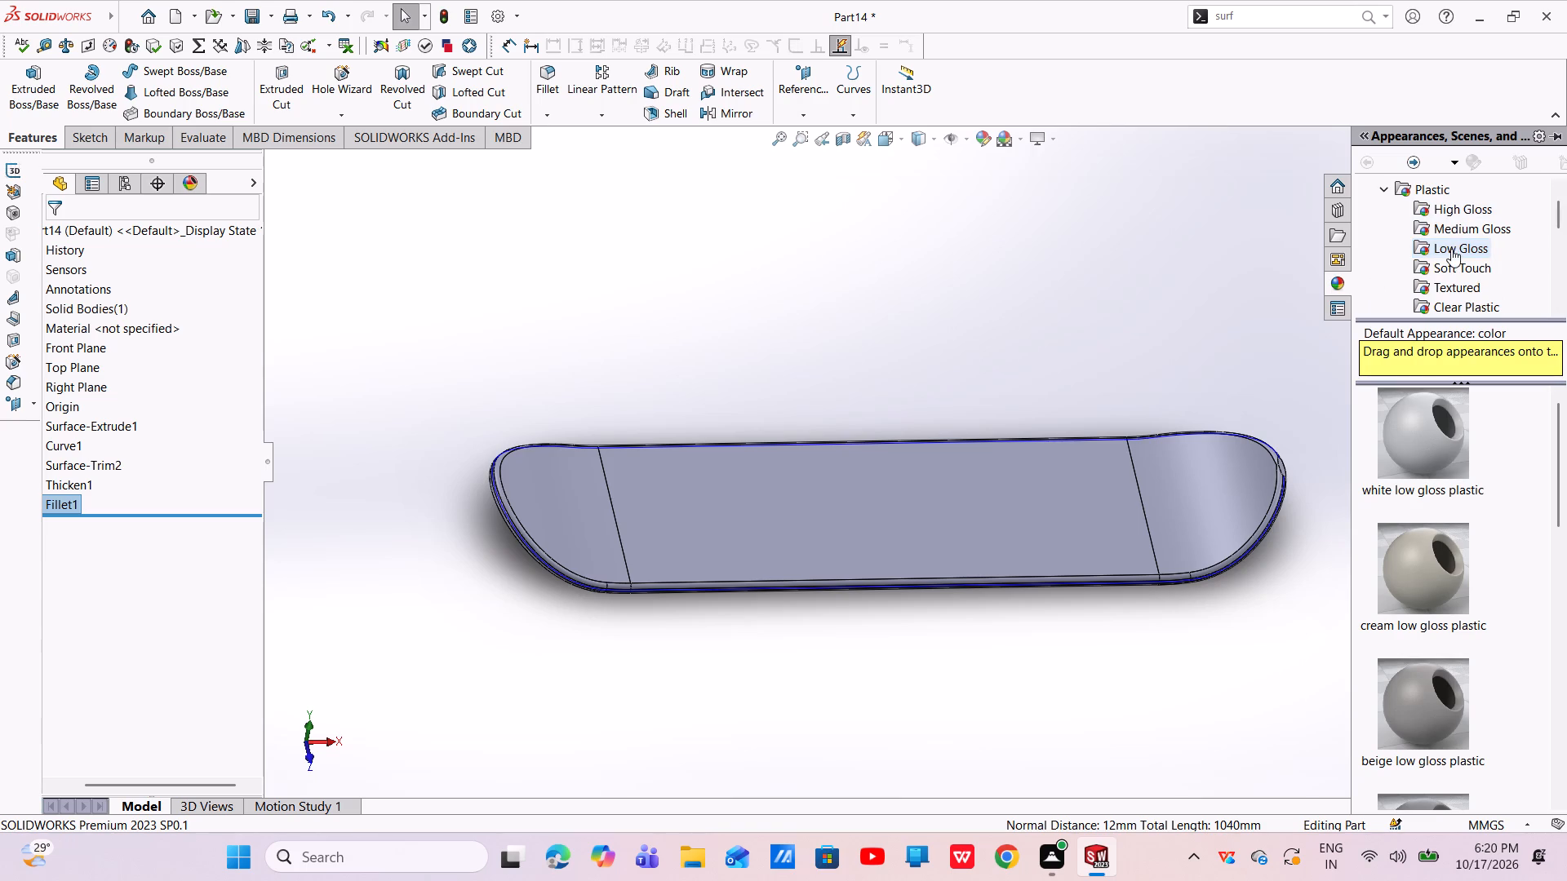
pyautogui.click(1456, 224)
pyautogui.scroll(4, 1450, 228)
pyautogui.click(1426, 210)
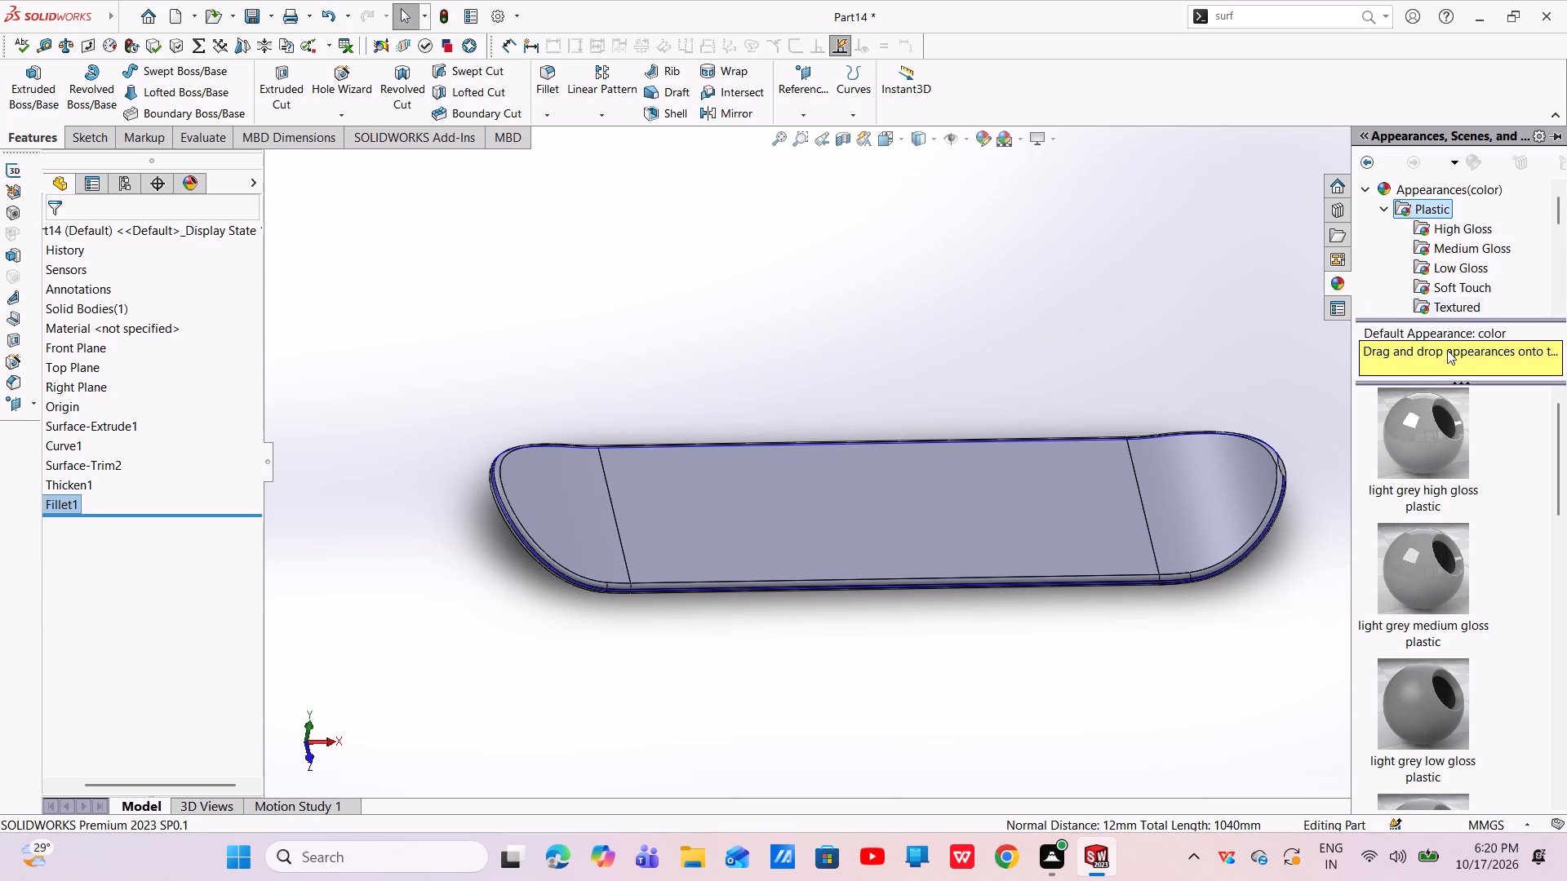
pyautogui.click(1448, 233)
pyautogui.click(1458, 250)
pyautogui.scroll(-3, 1454, 271)
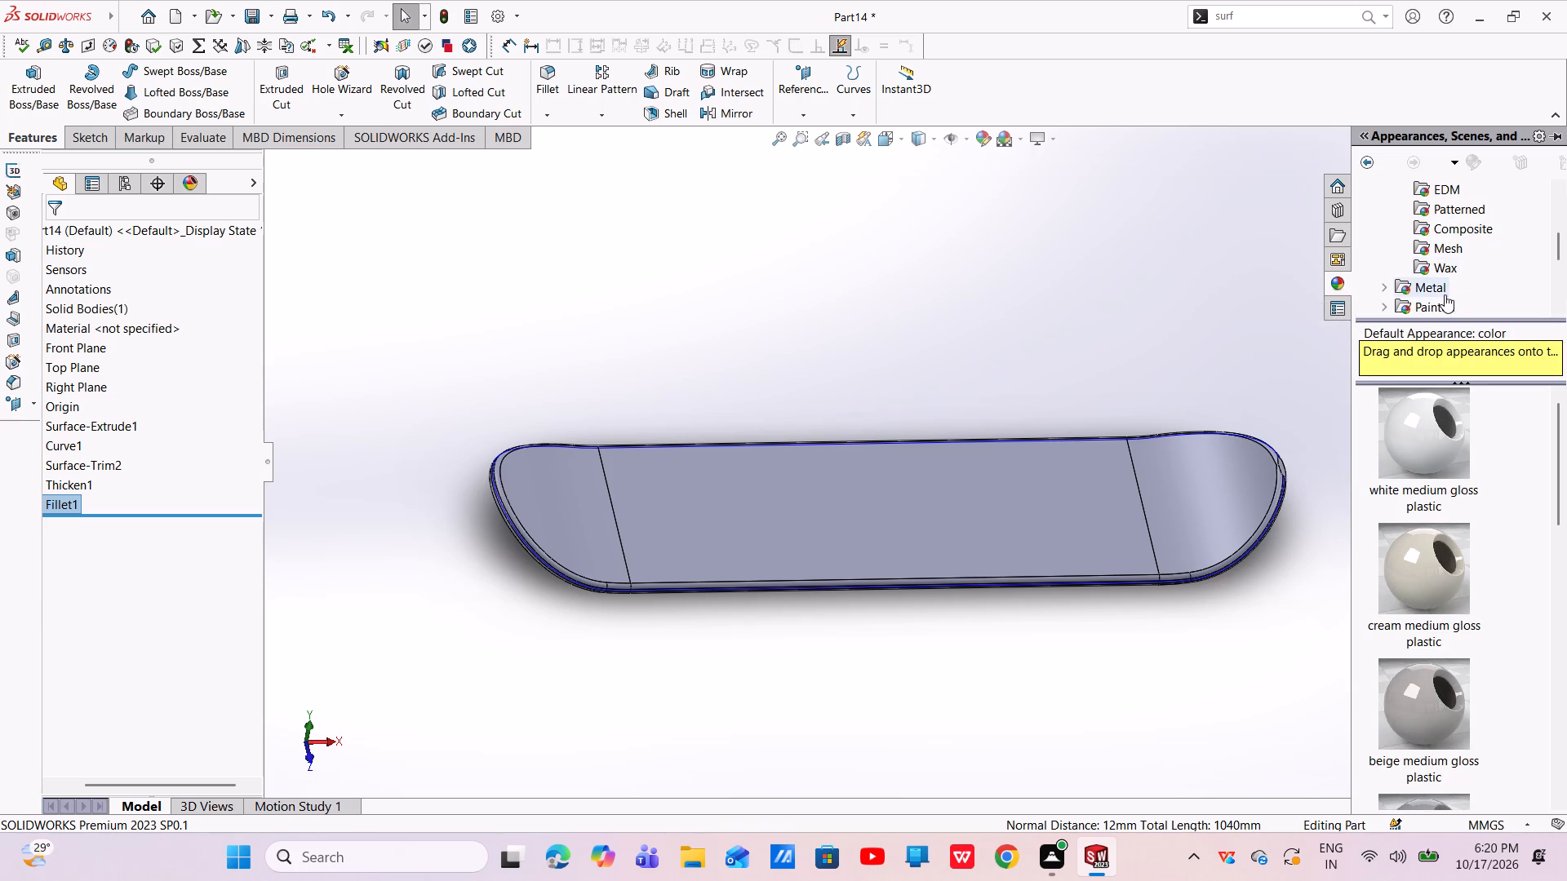
pyautogui.click(1445, 234)
pyautogui.click(1446, 215)
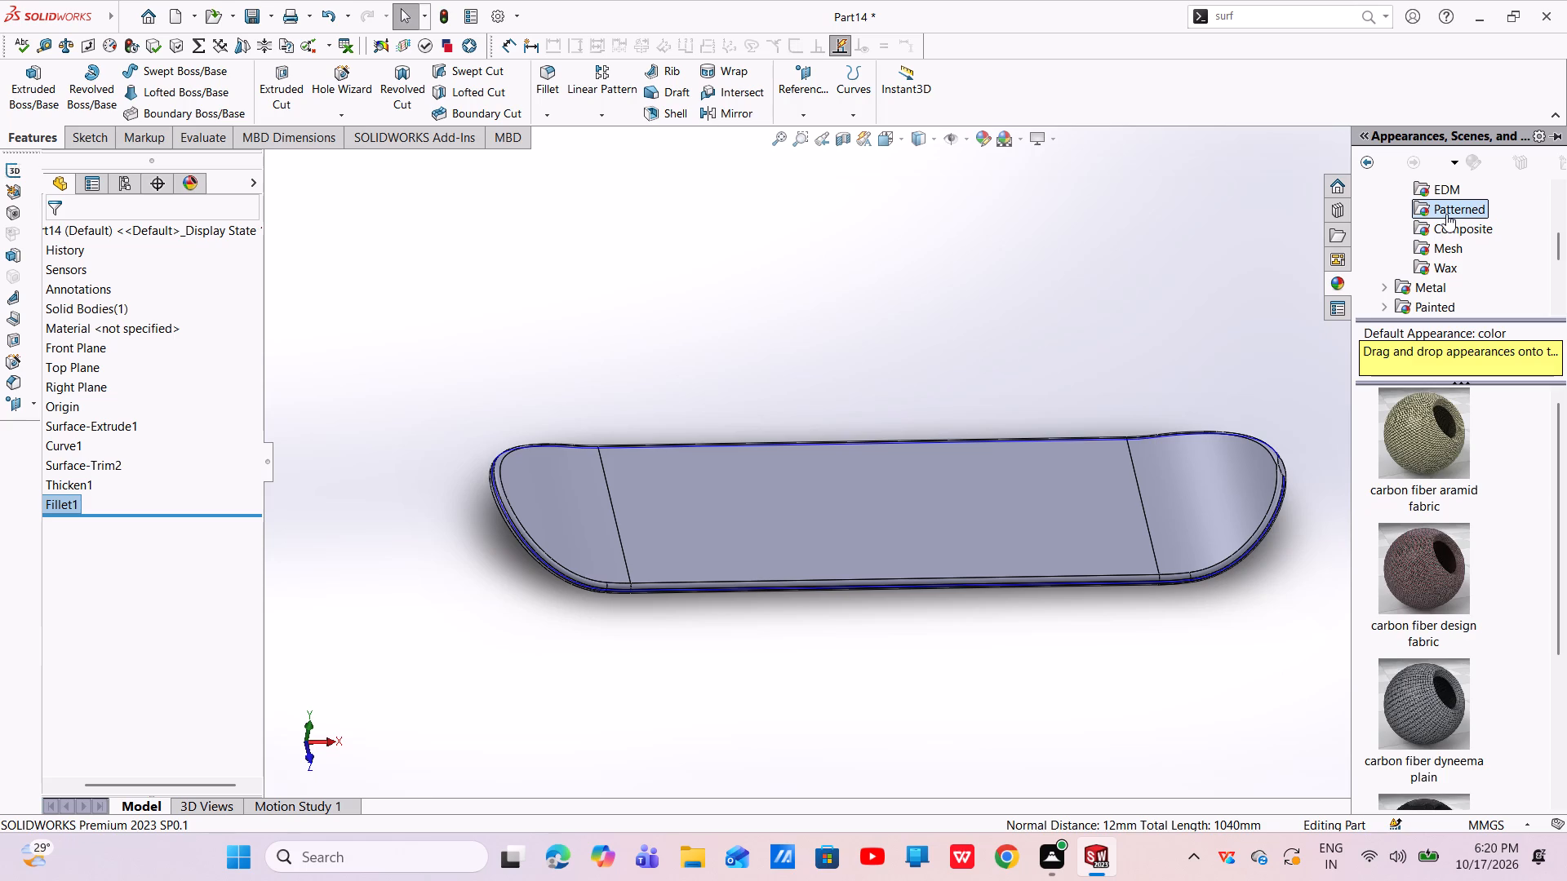
pyautogui.click(1449, 263)
pyautogui.scroll(-12, 1415, 454)
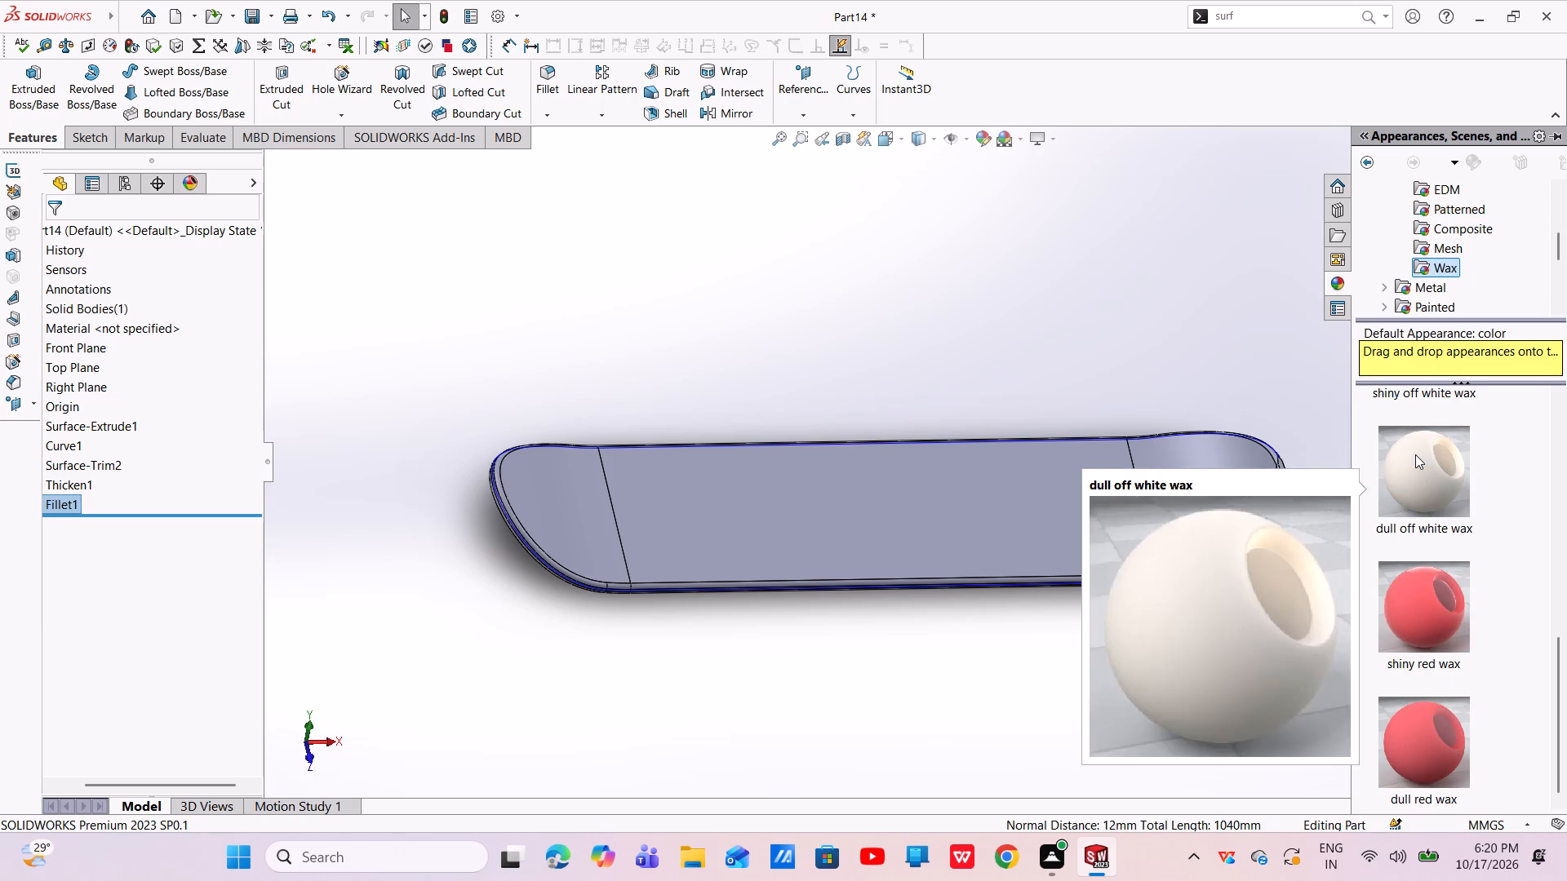
pyautogui.click(1458, 257)
pyautogui.scroll(-6, 1445, 472)
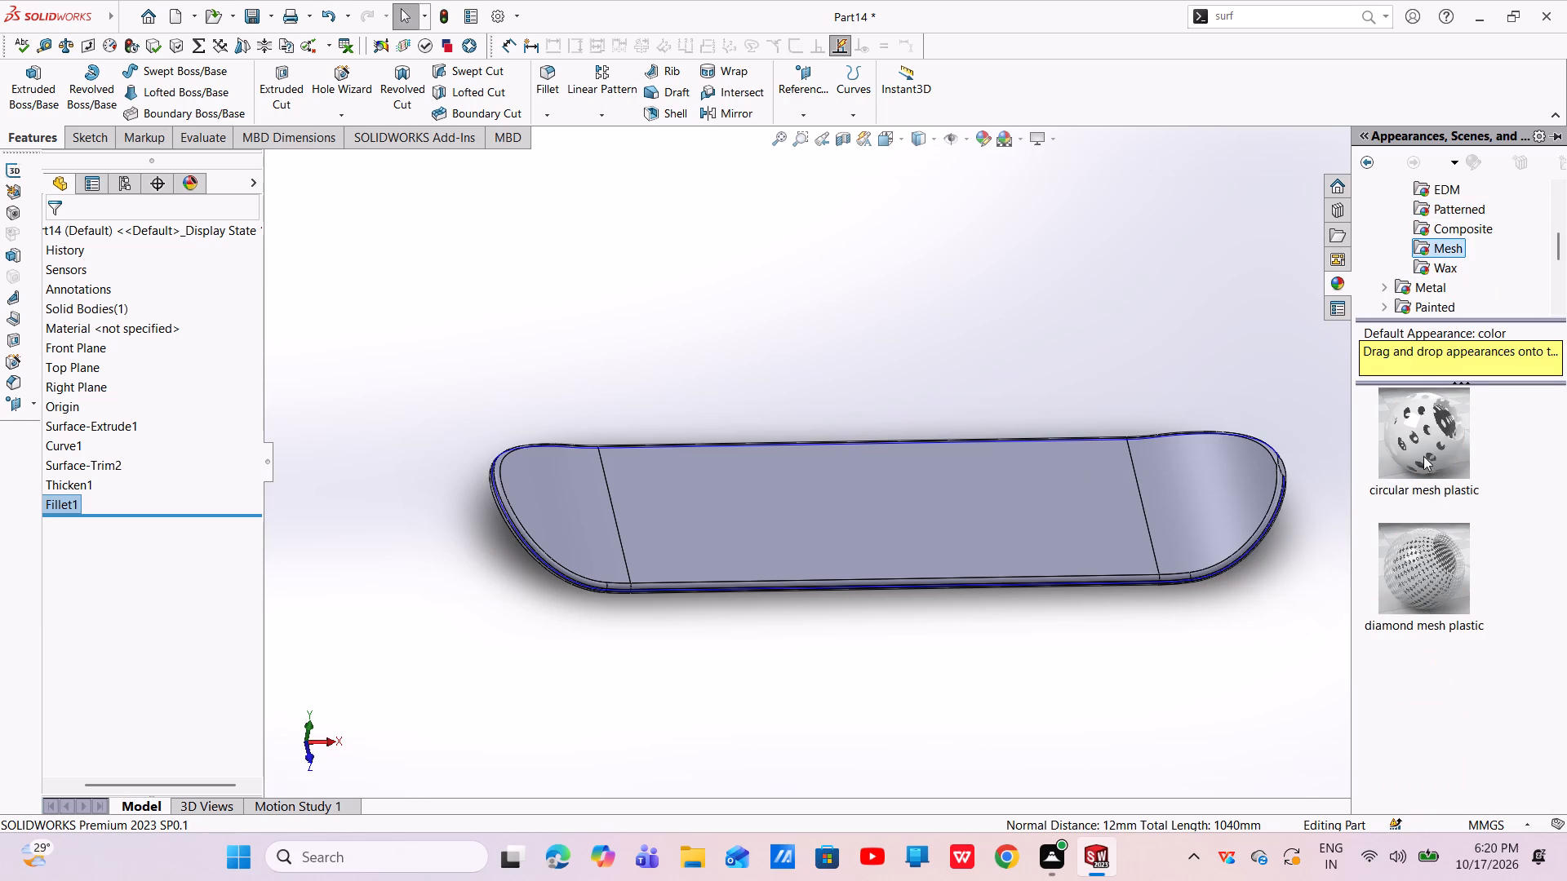
pyautogui.click(1460, 223)
pyautogui.scroll(-8, 1449, 447)
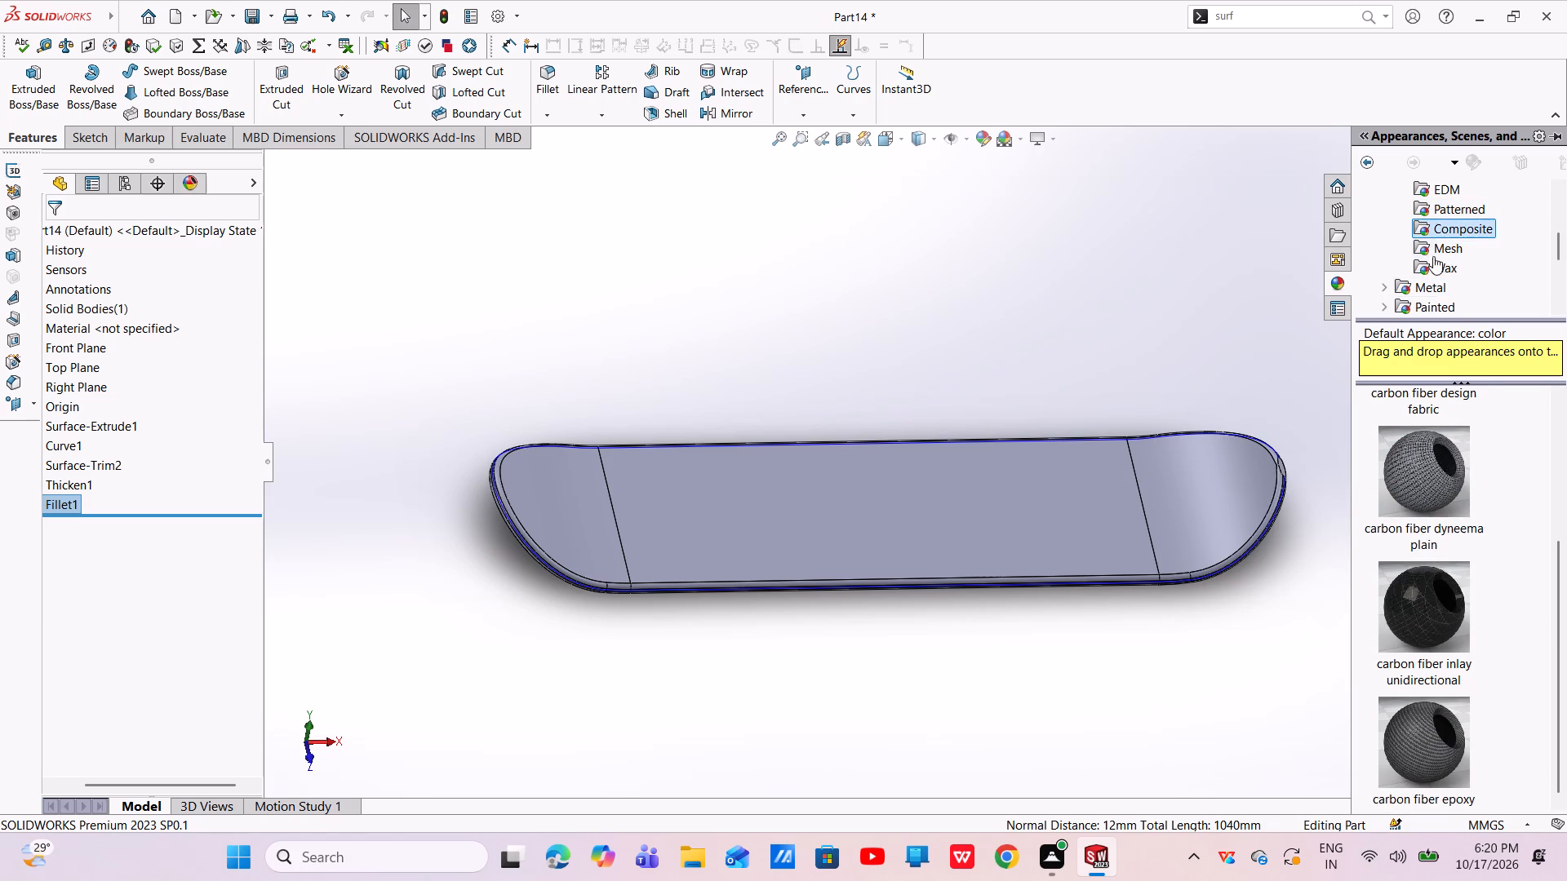
pyautogui.click(1449, 201)
pyautogui.scroll(-6, 1436, 480)
pyautogui.click(1442, 187)
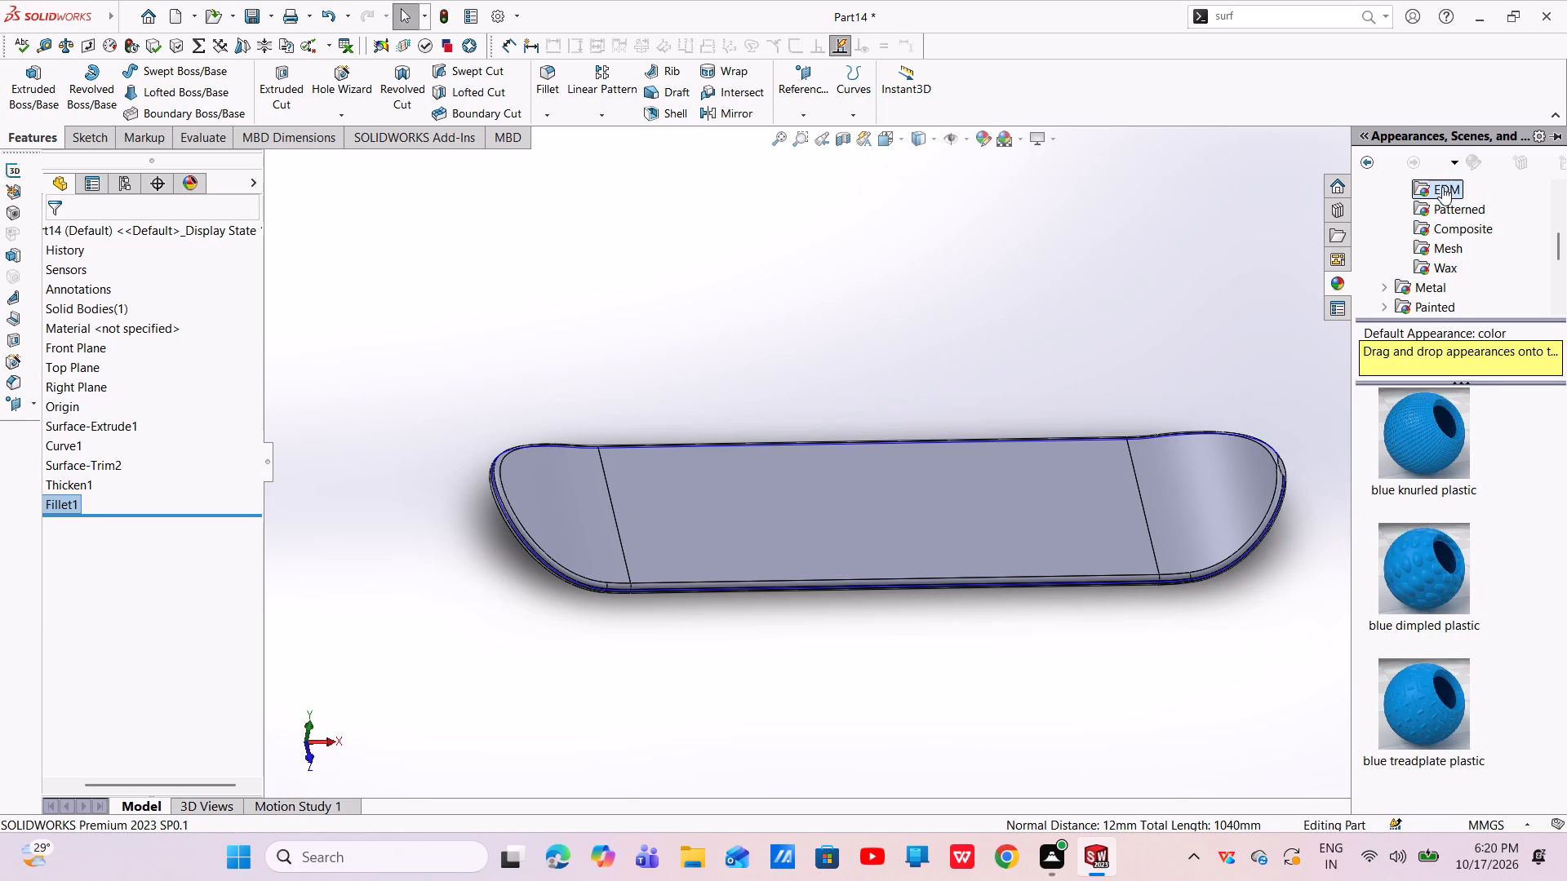
pyautogui.scroll(-6, 1437, 426)
pyautogui.scroll(2, 1454, 171)
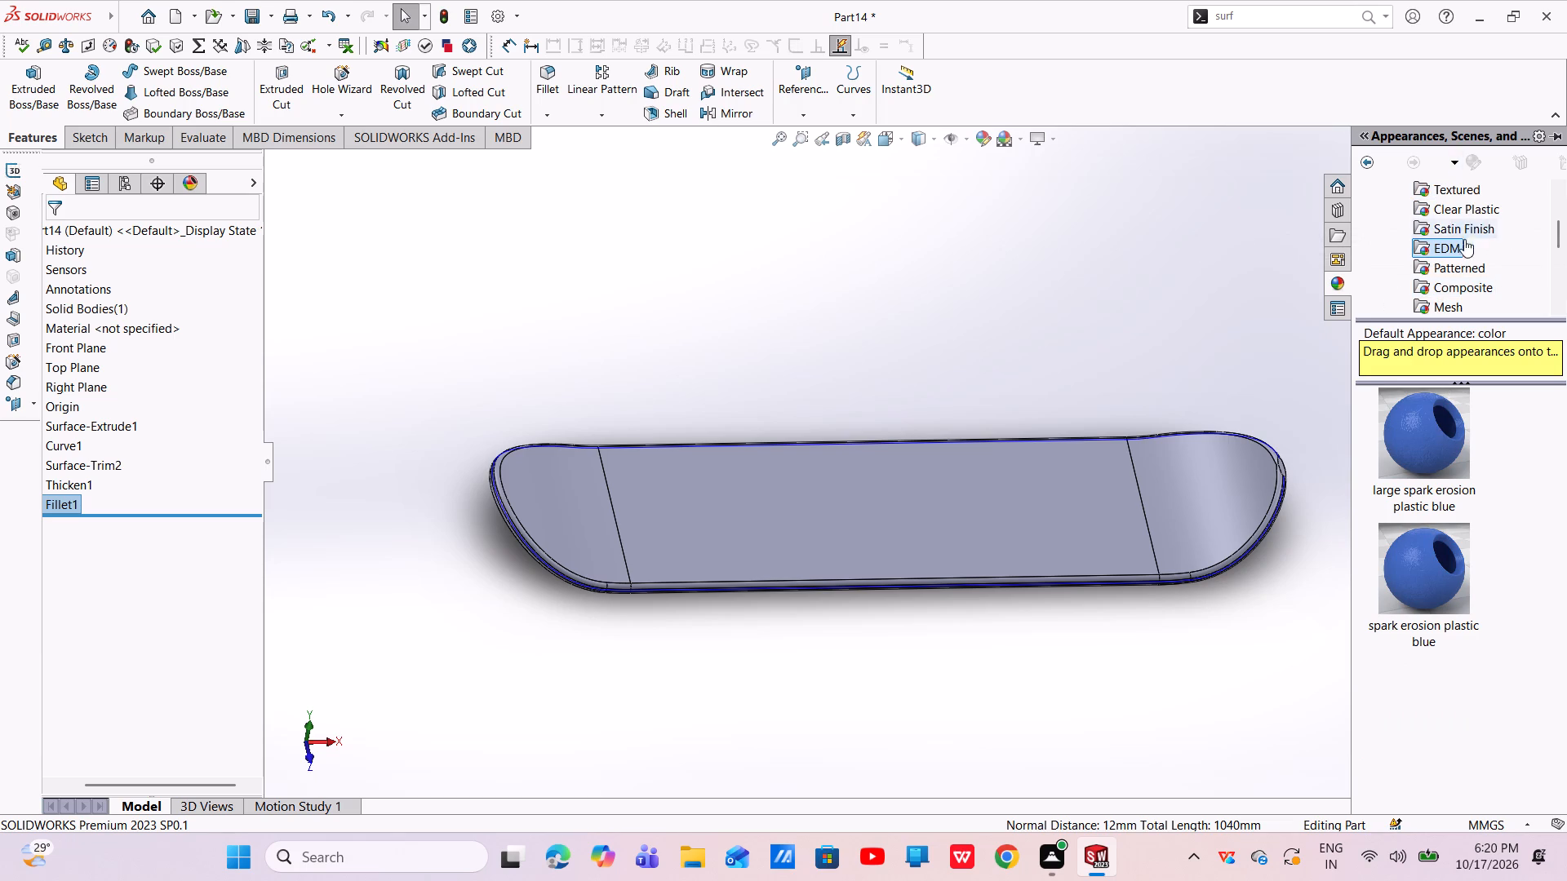
# Apply the red satin finish plastic appearance to only the two curved end faces of the deck's upper side.
pyautogui.click(1454, 224)
pyautogui.scroll(-4, 1446, 442)
pyautogui.click(1440, 440)
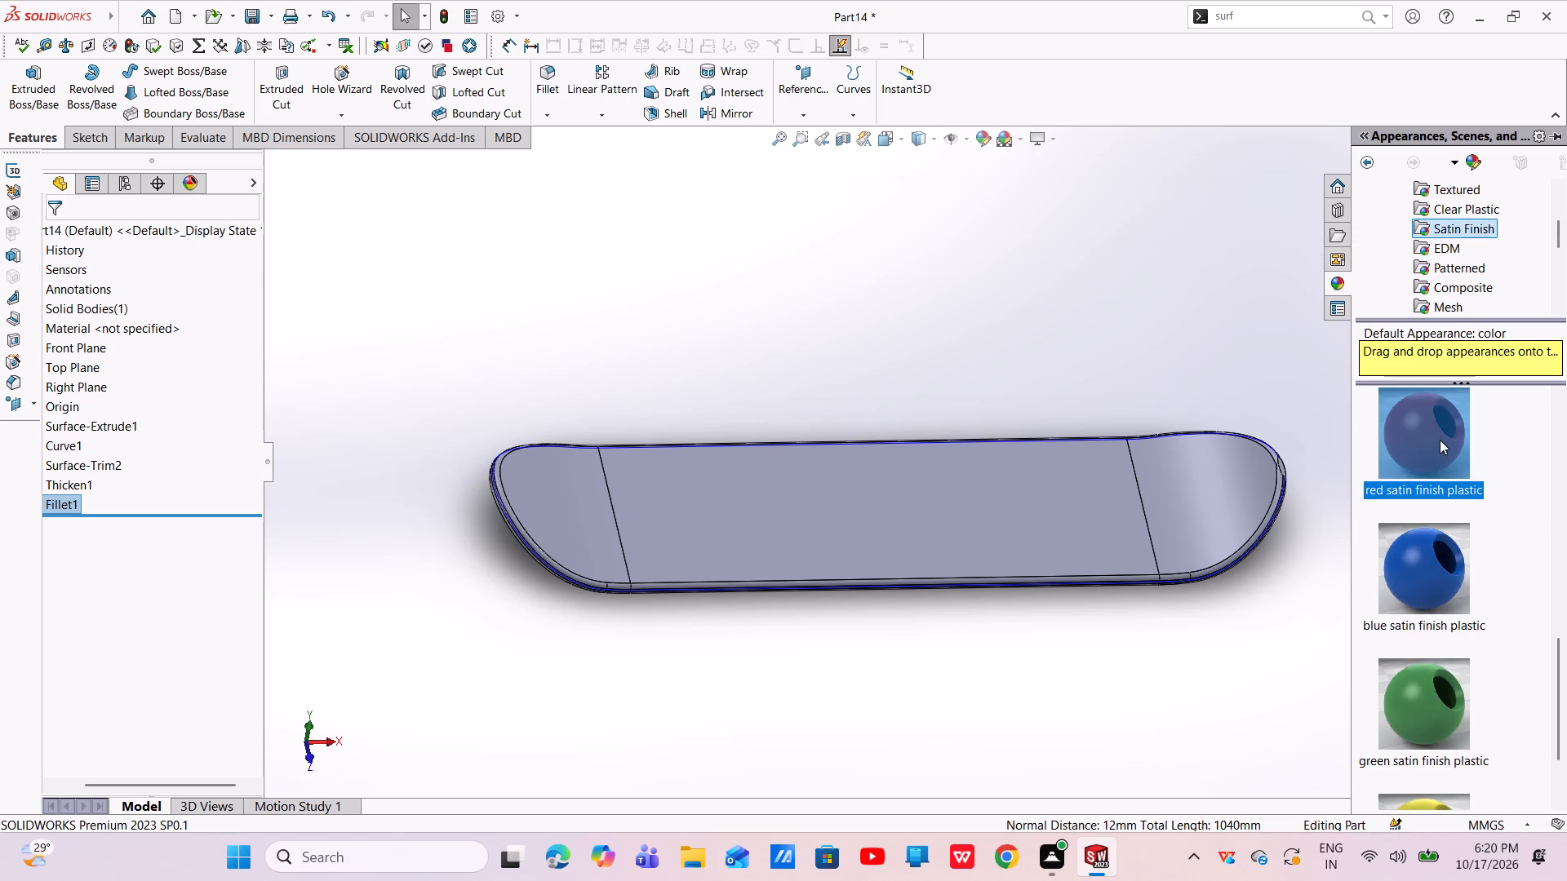
pyautogui.moveTo(1423, 437); pyautogui.dragTo(1213, 482)
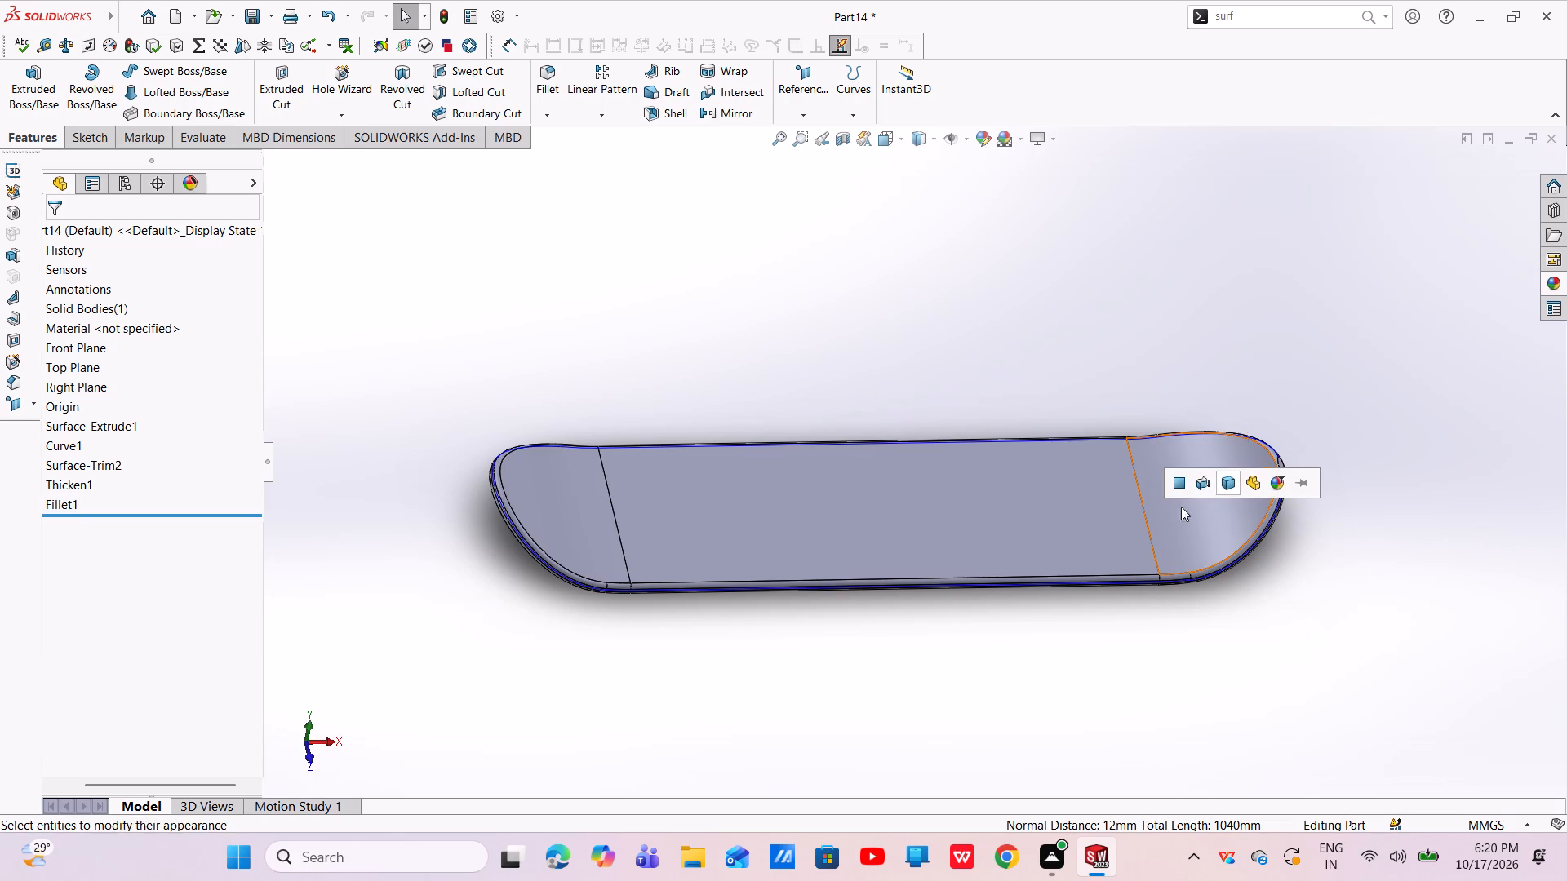
pyautogui.click(1184, 481)
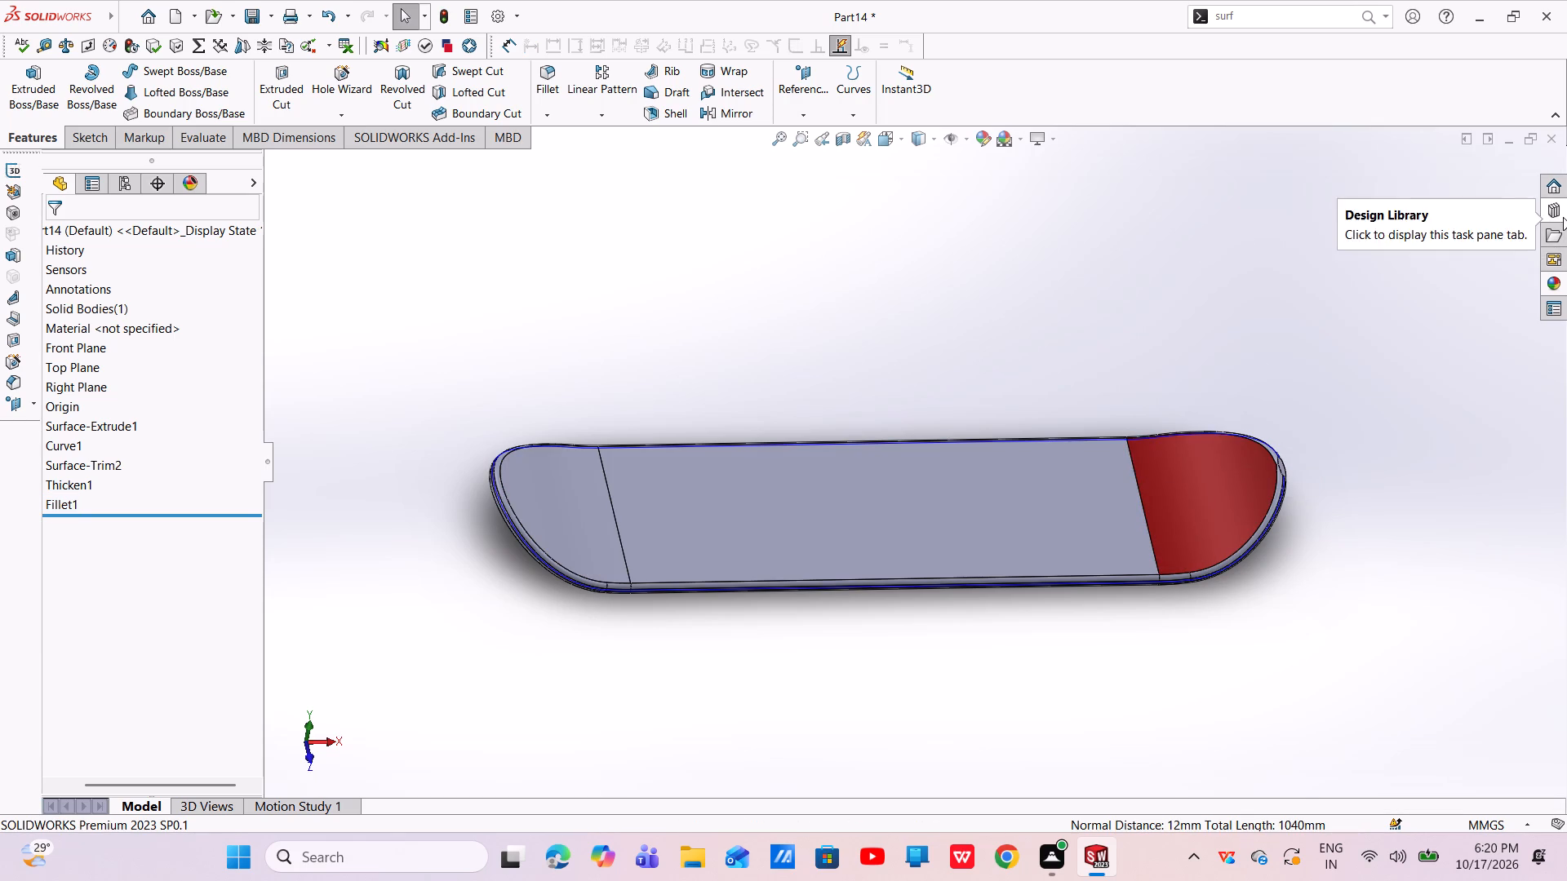
pyautogui.click(1556, 281)
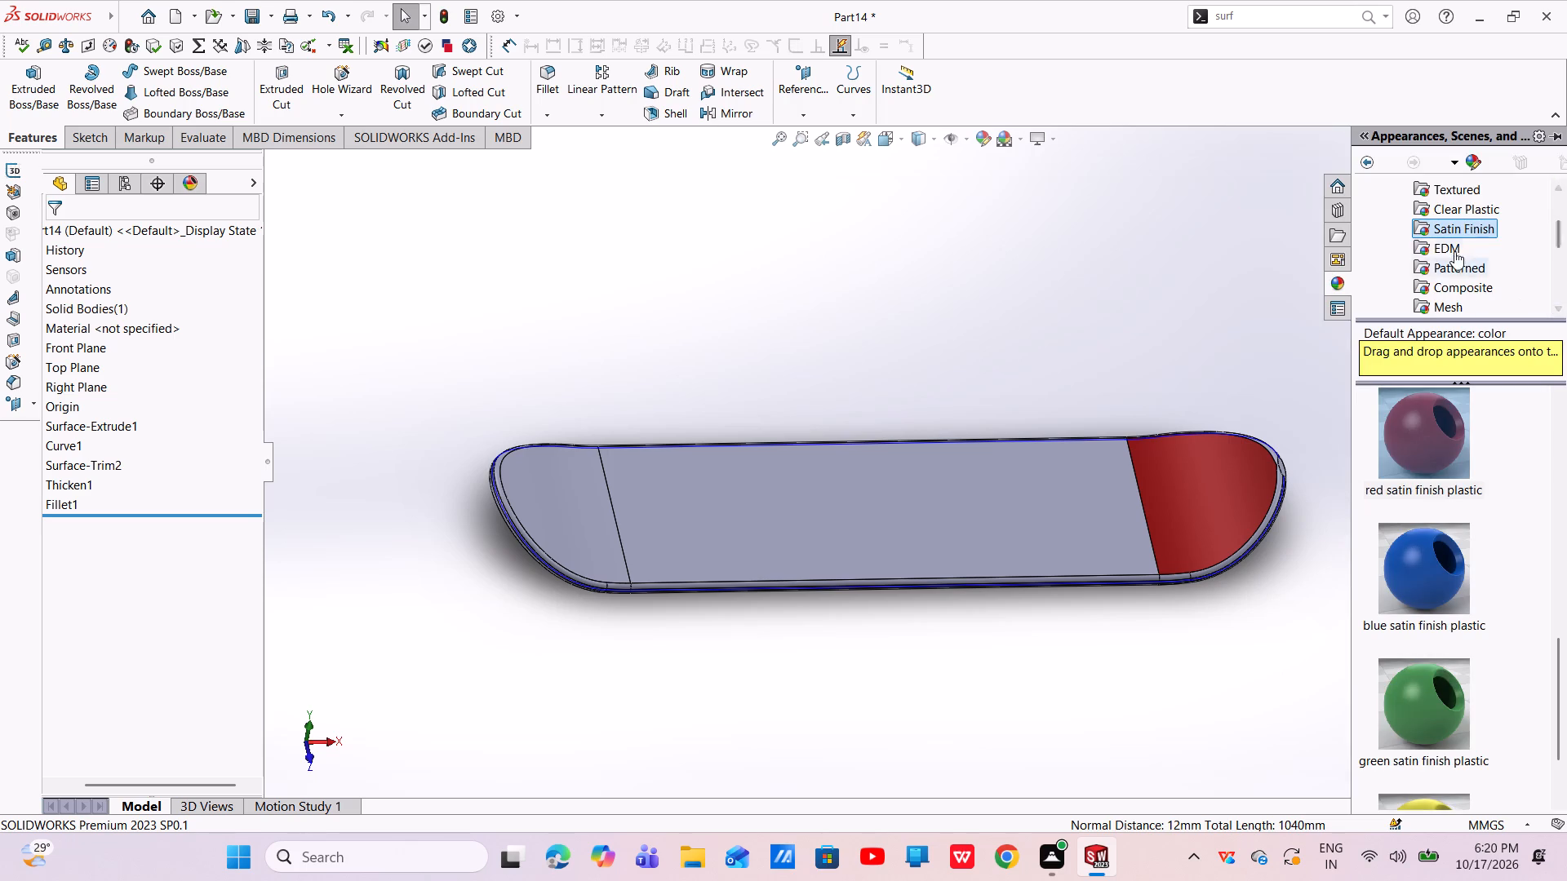
pyautogui.moveTo(1438, 433); pyautogui.dragTo(575, 497)
pyautogui.click(575, 498)
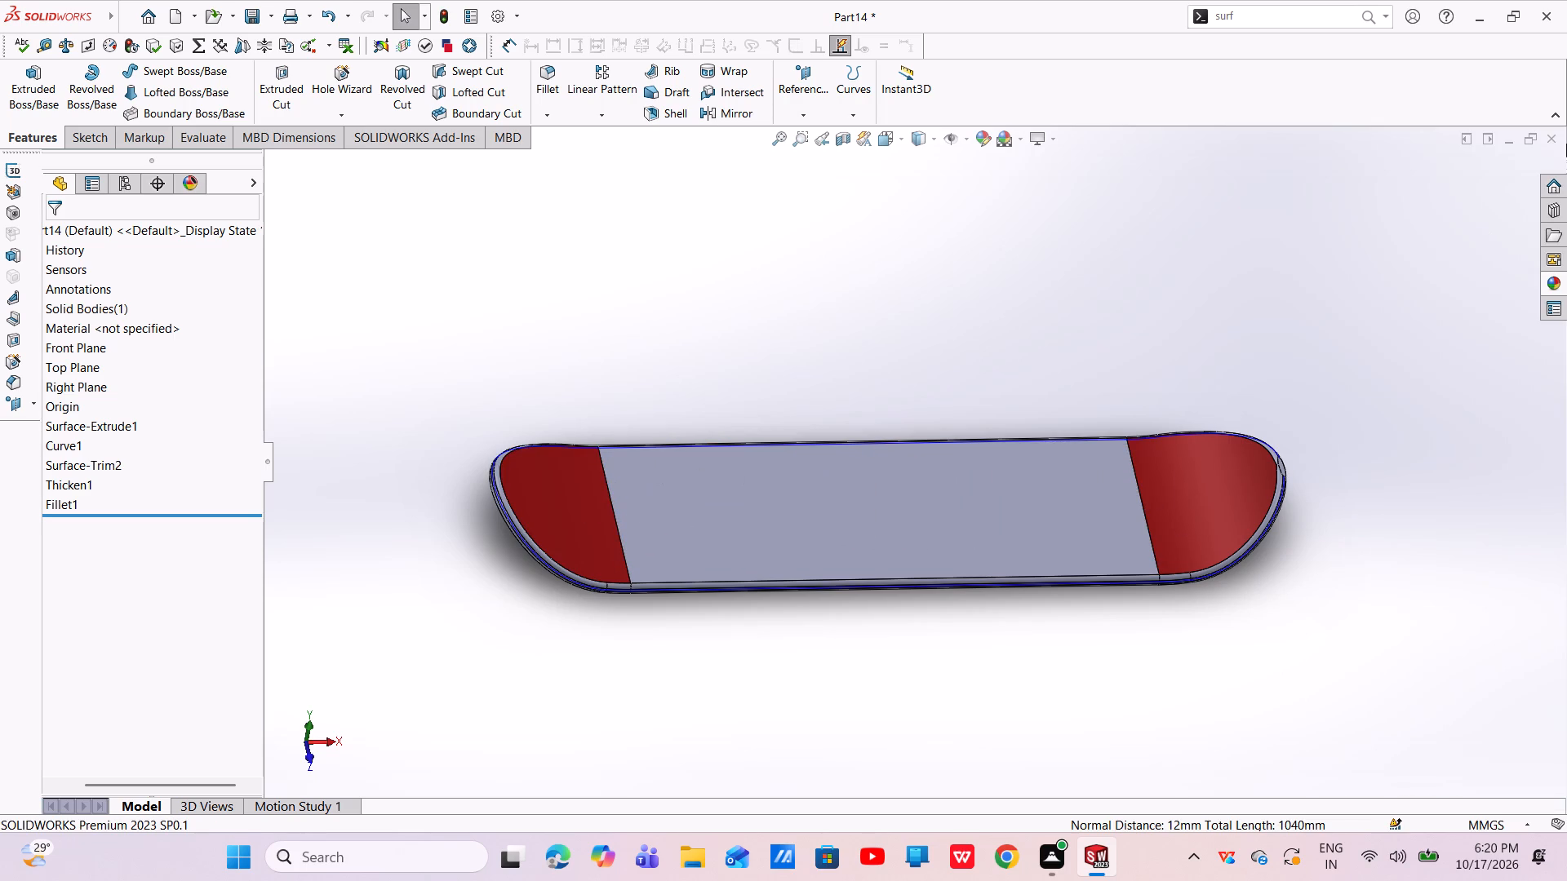
# Apply the yellow satin finish plastic appearance to only the flat middle face of the deck.
pyautogui.click(1549, 277)
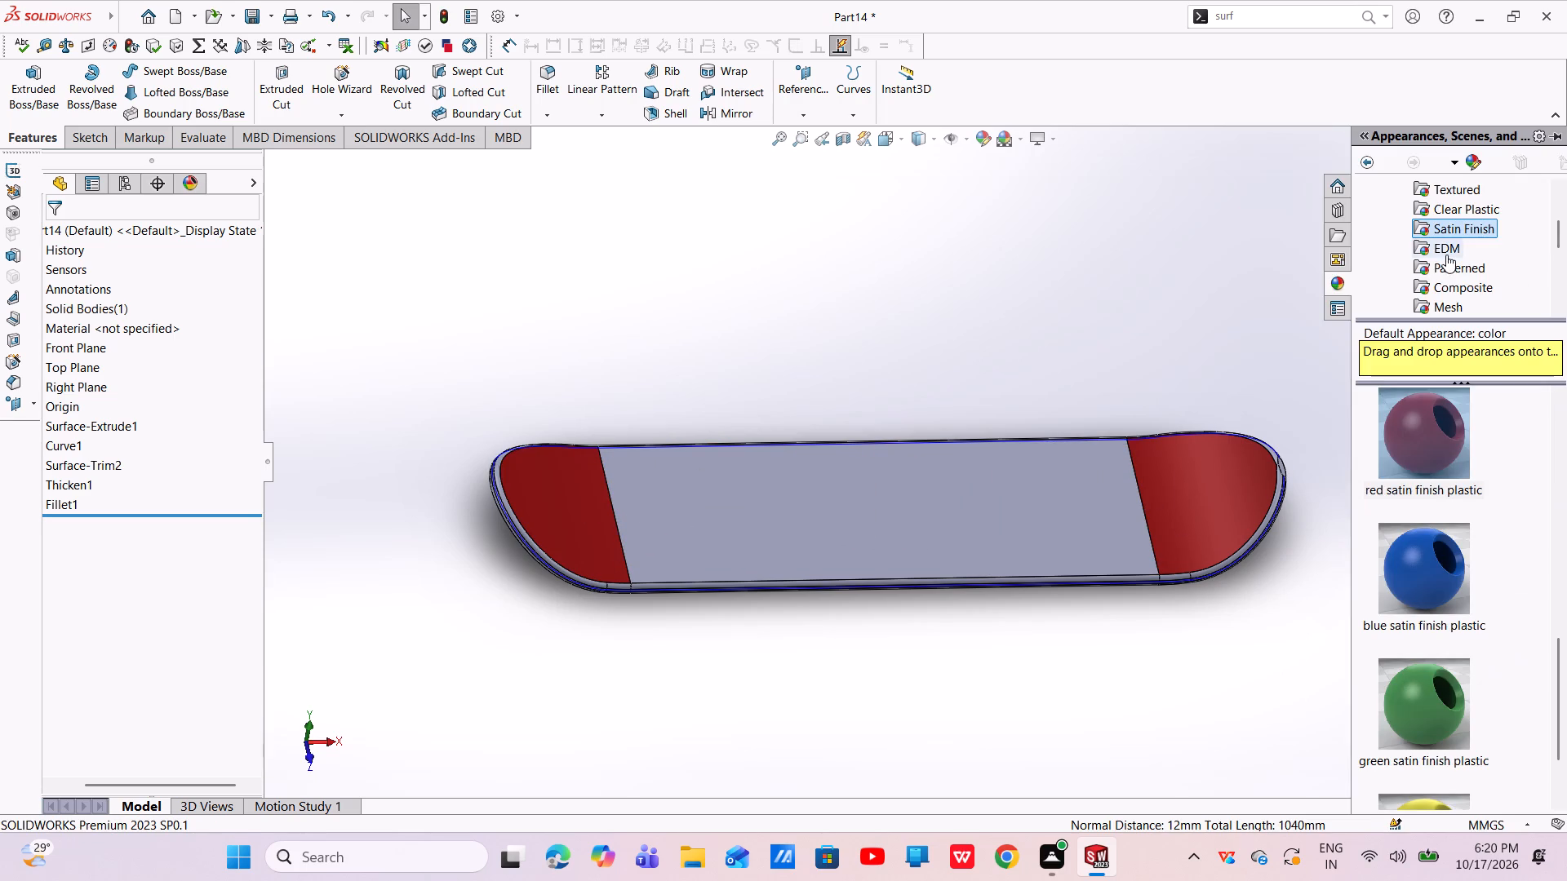
pyautogui.scroll(1, 1440, 247)
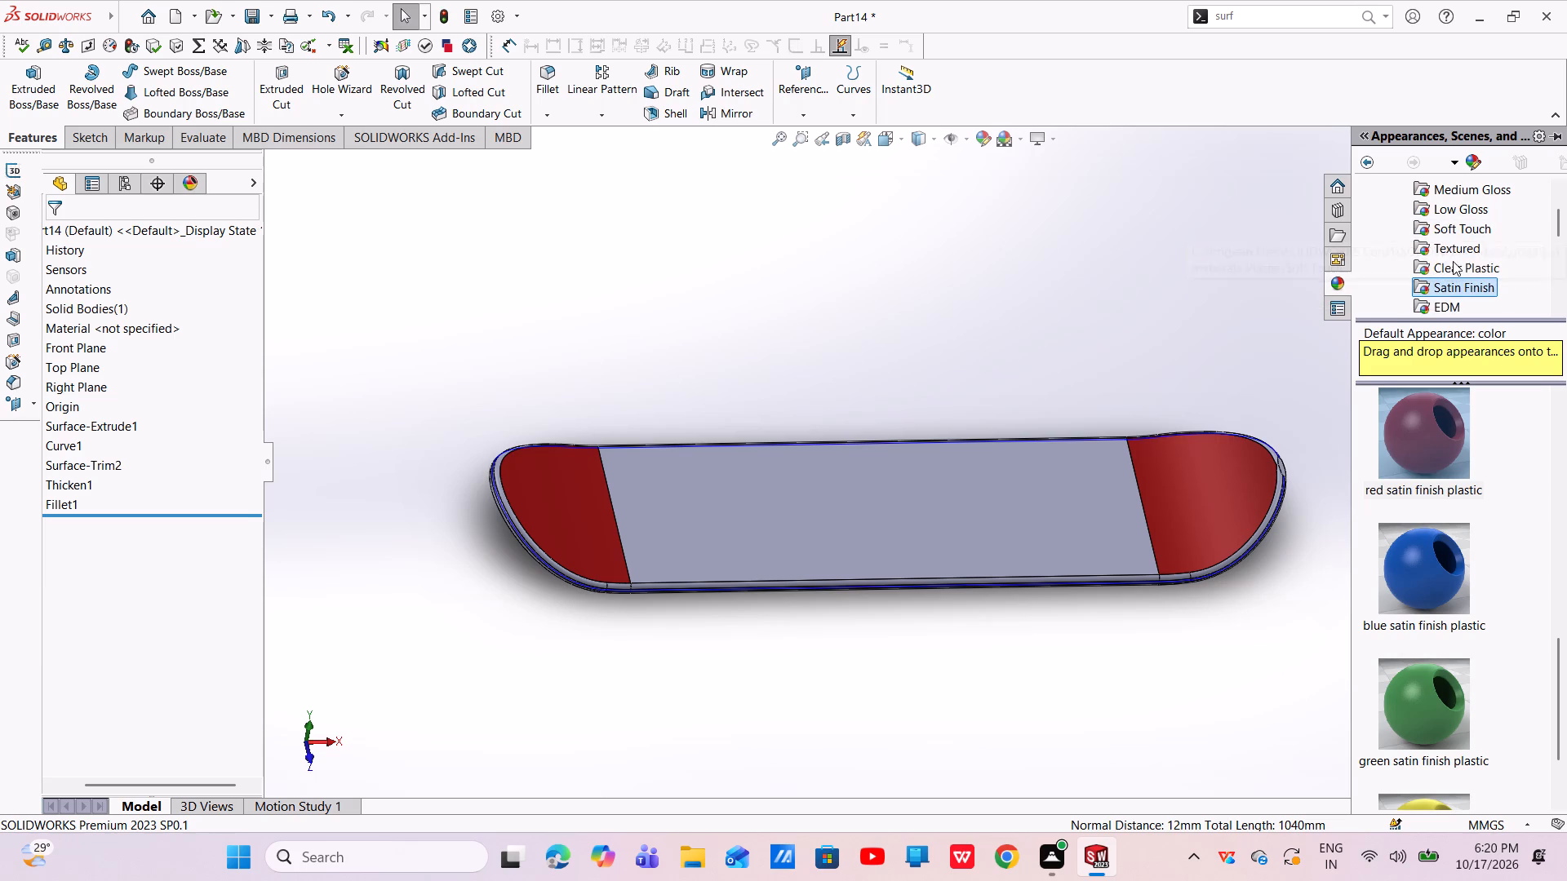
pyautogui.scroll(1, 1448, 206)
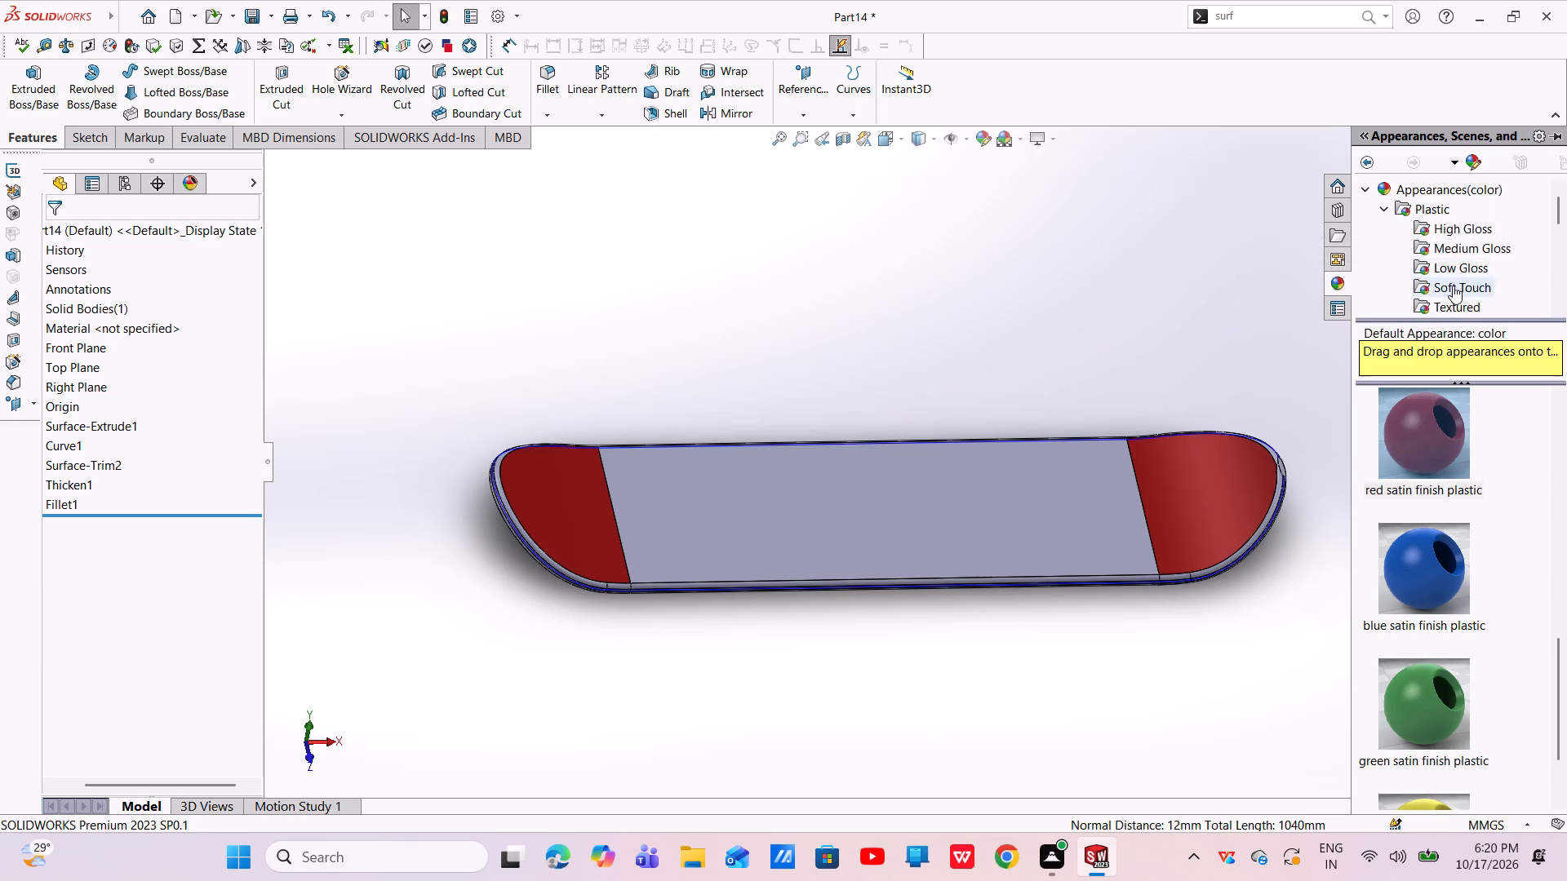
pyautogui.scroll(4, 1408, 537)
pyautogui.scroll(-5, 1409, 538)
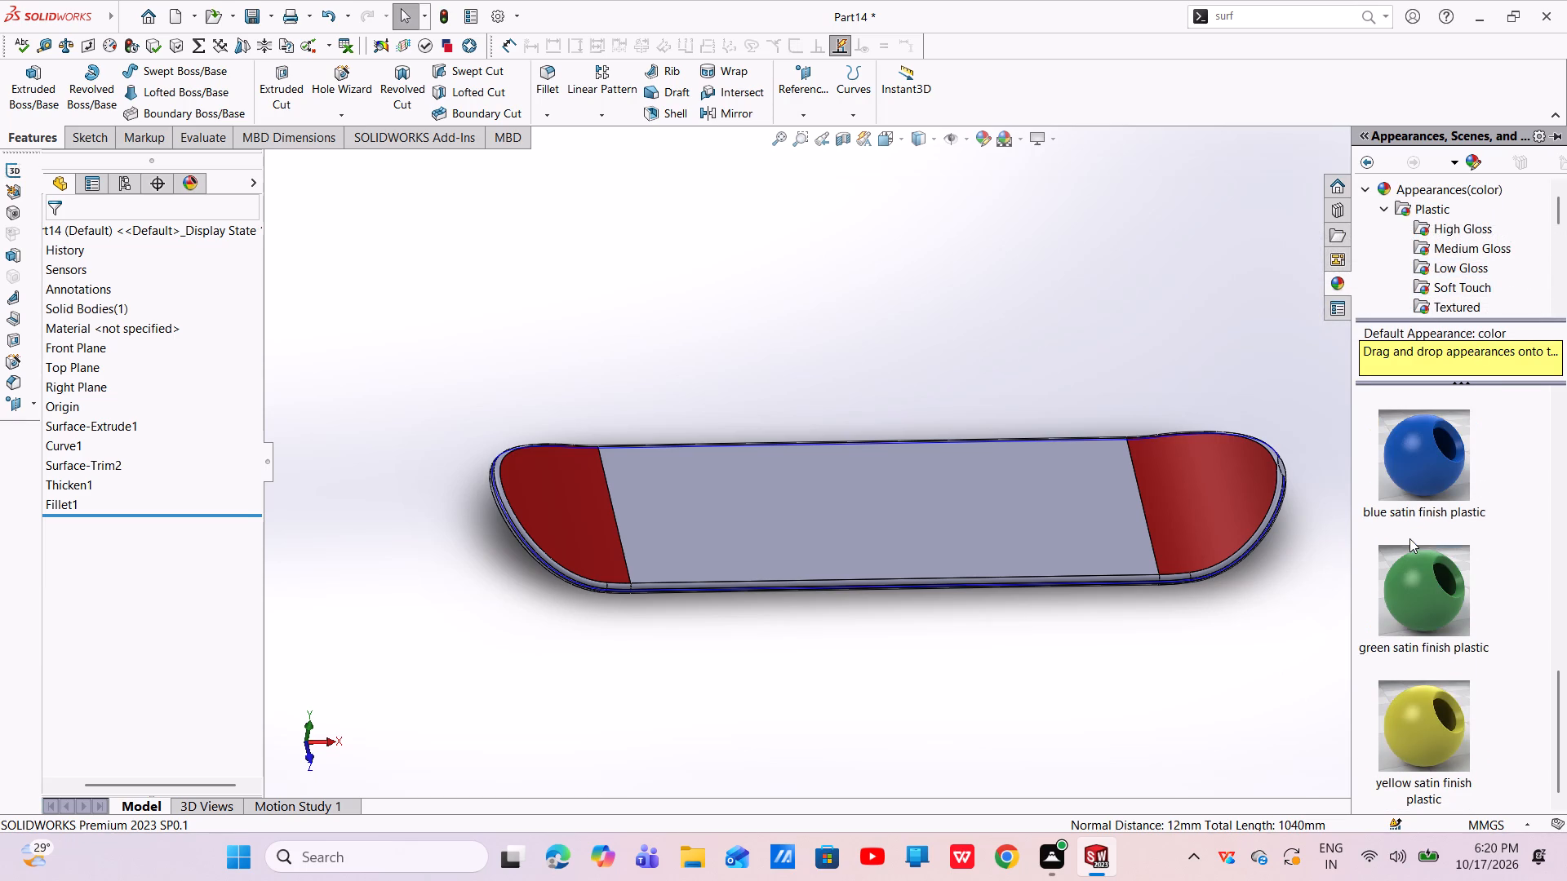
pyautogui.scroll(-2, 1409, 538)
pyautogui.moveTo(1418, 718); pyautogui.dragTo(934, 498)
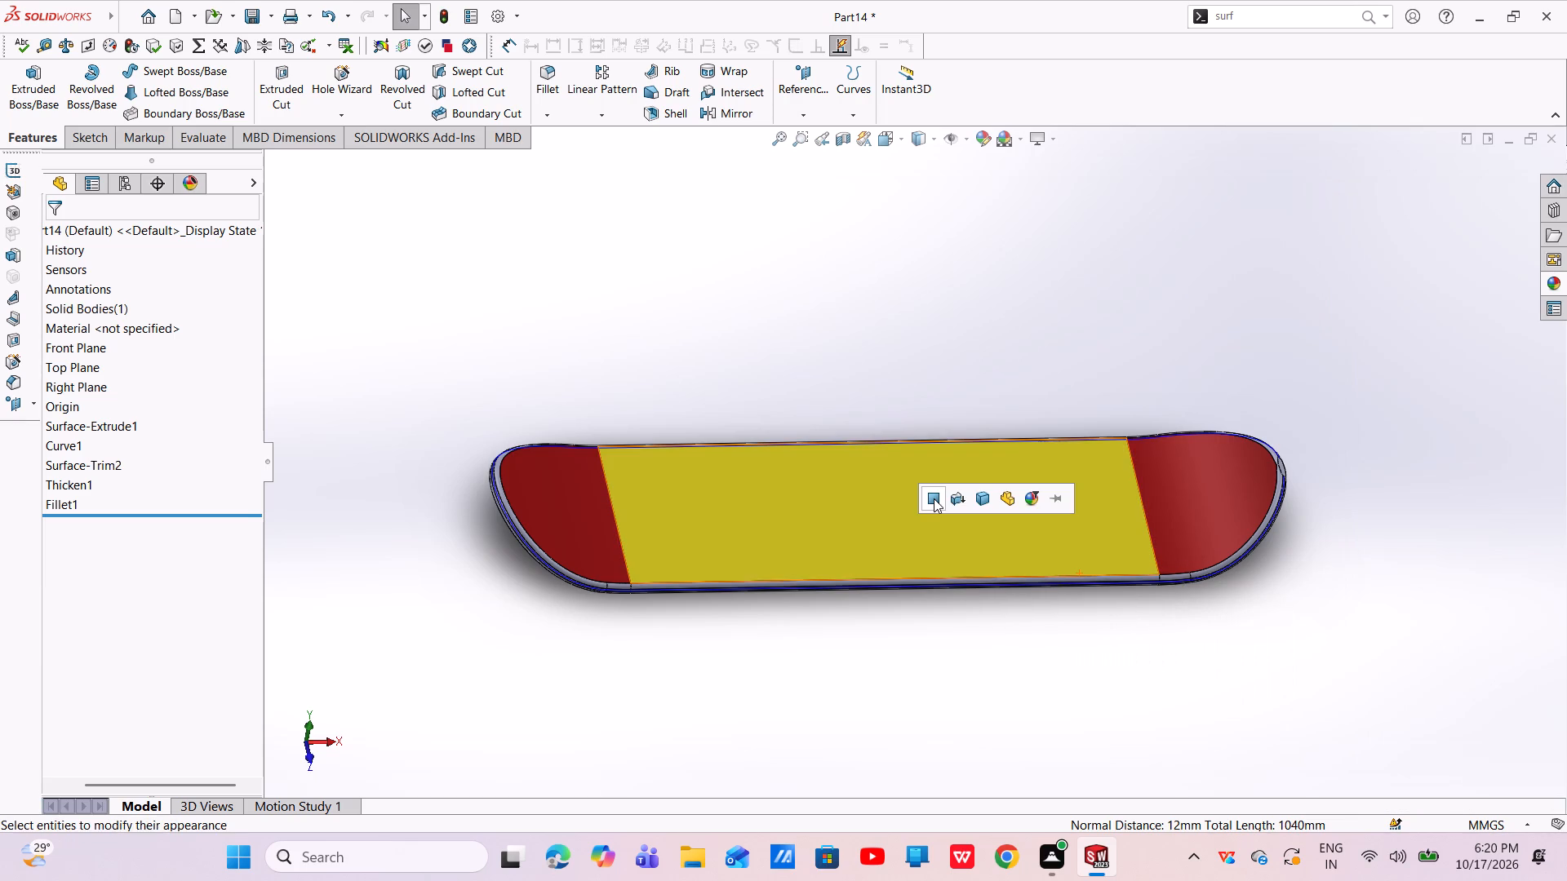
pyautogui.click(934, 498)
pyautogui.click(878, 261)
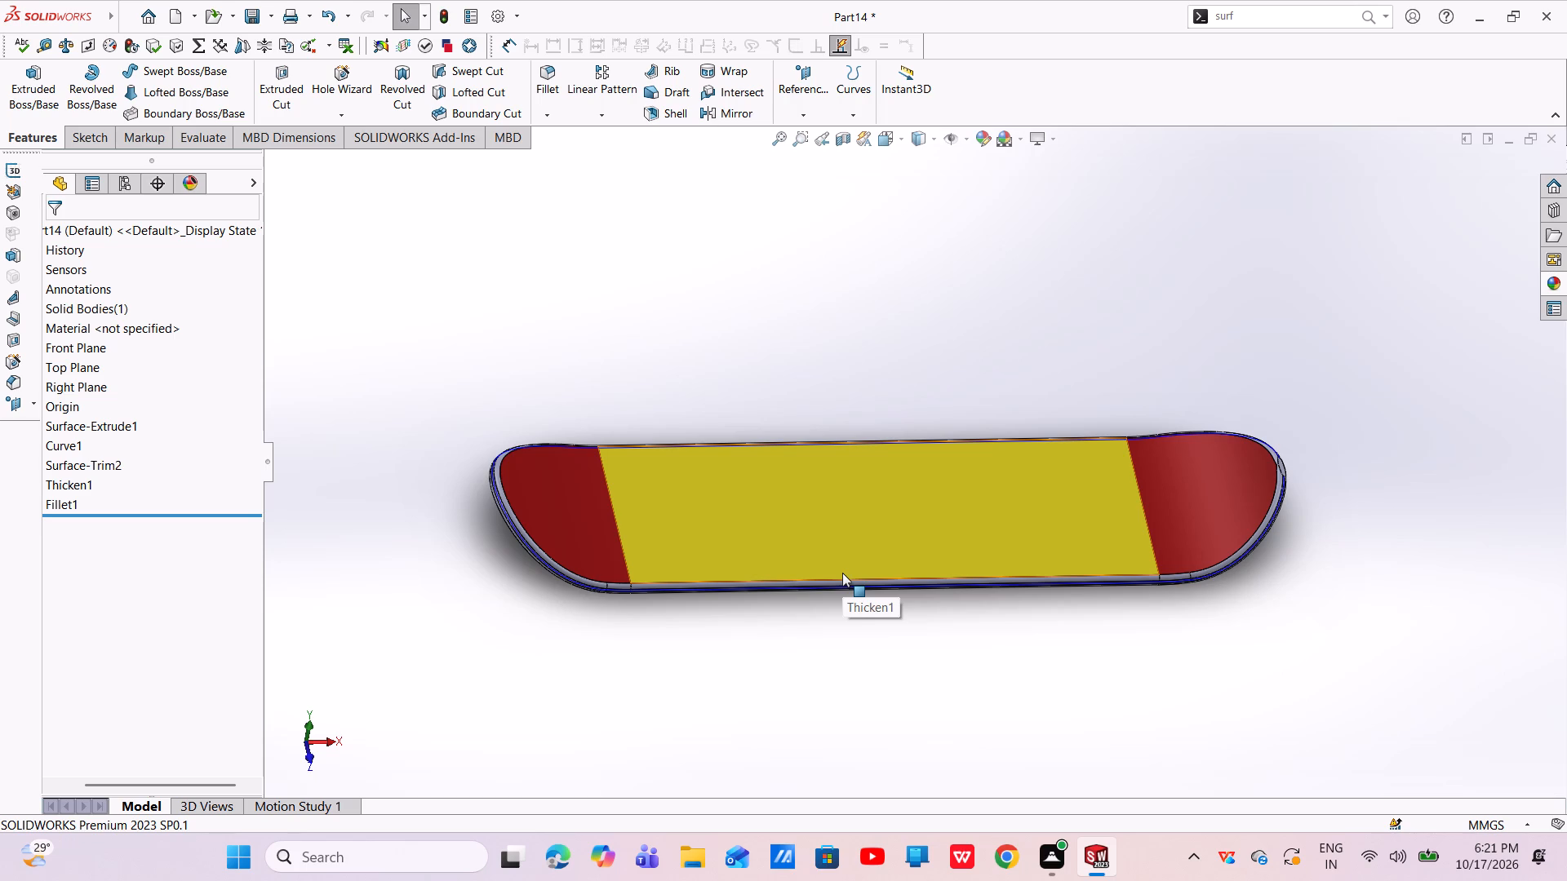
# On the flat middle face, sketch a center rectangle about 43 by 30 mm, centred about 208 mm along the deck from the origin.
pyautogui.click(922, 550)
pyautogui.click(998, 502)
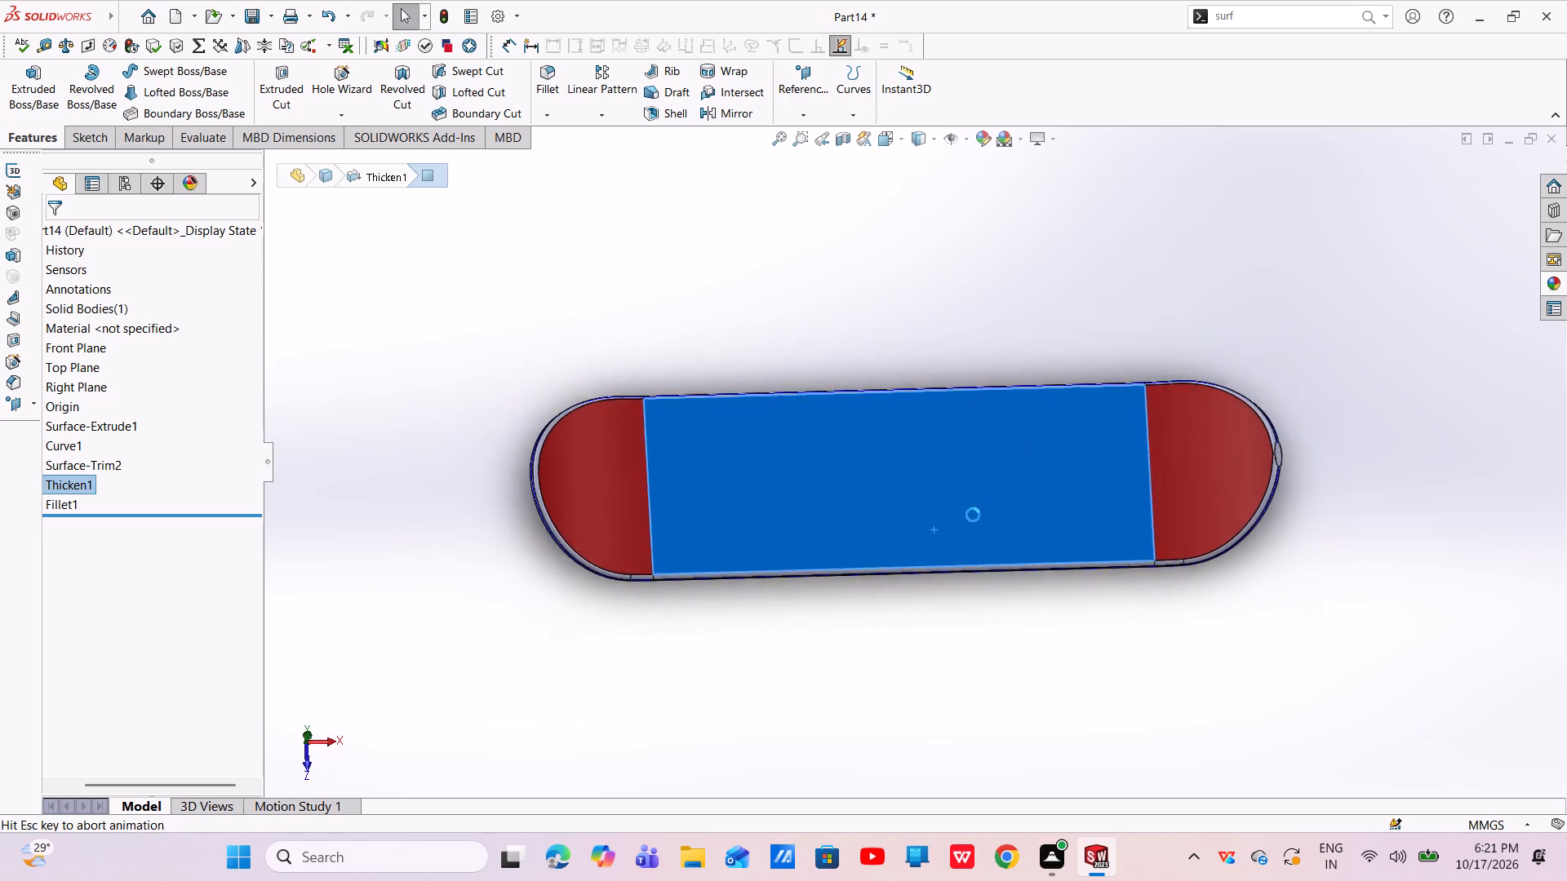
pyautogui.scroll(-5, 917, 432)
pyautogui.scroll(4, 984, 491)
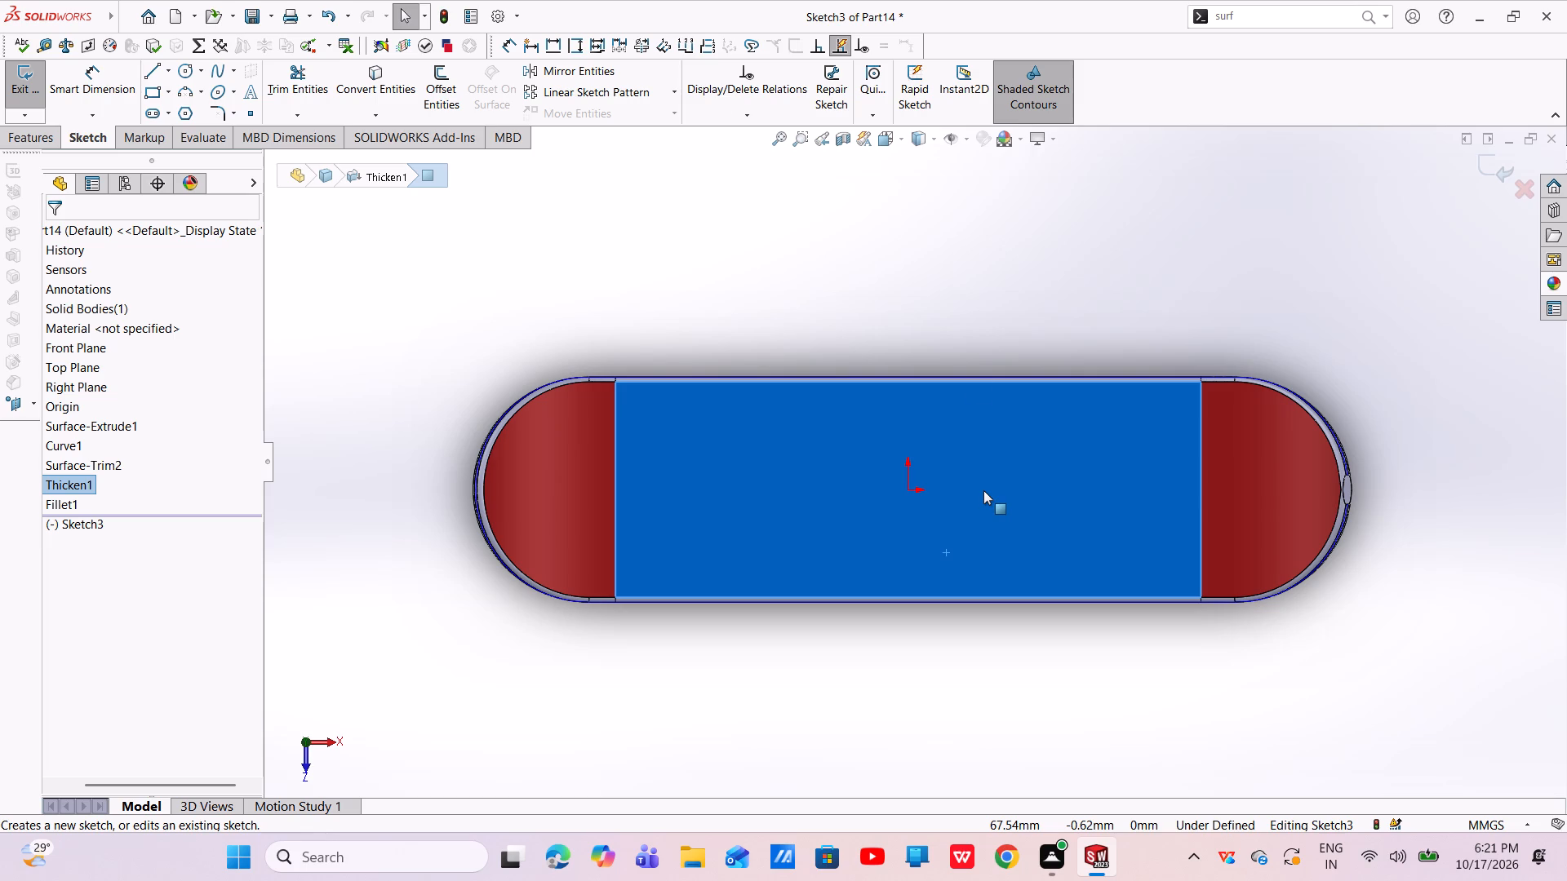
pyautogui.click(169, 89)
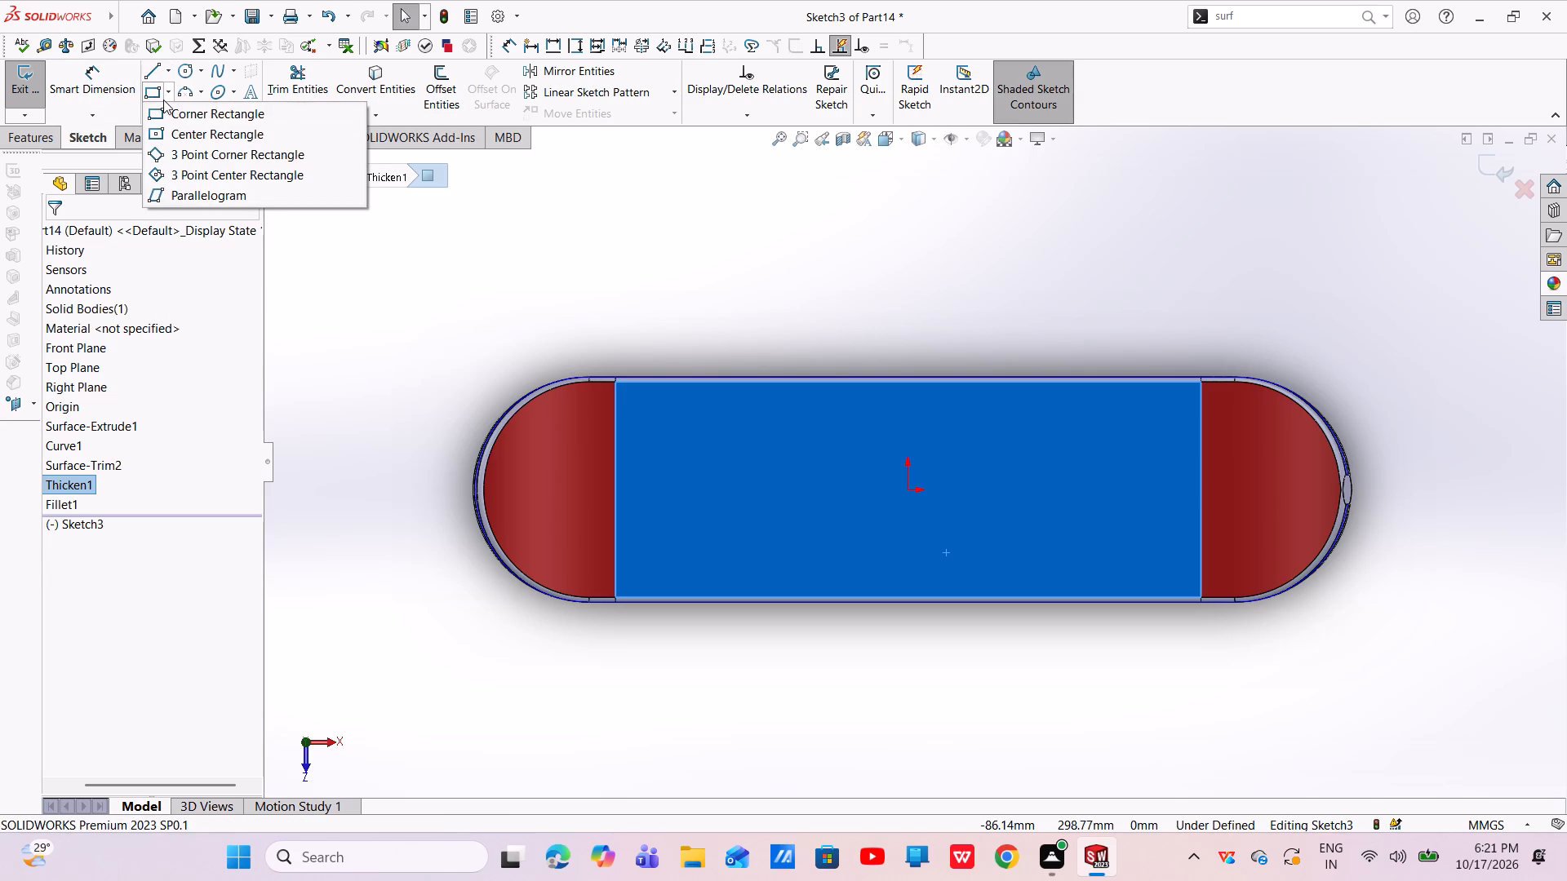
pyautogui.click(178, 132)
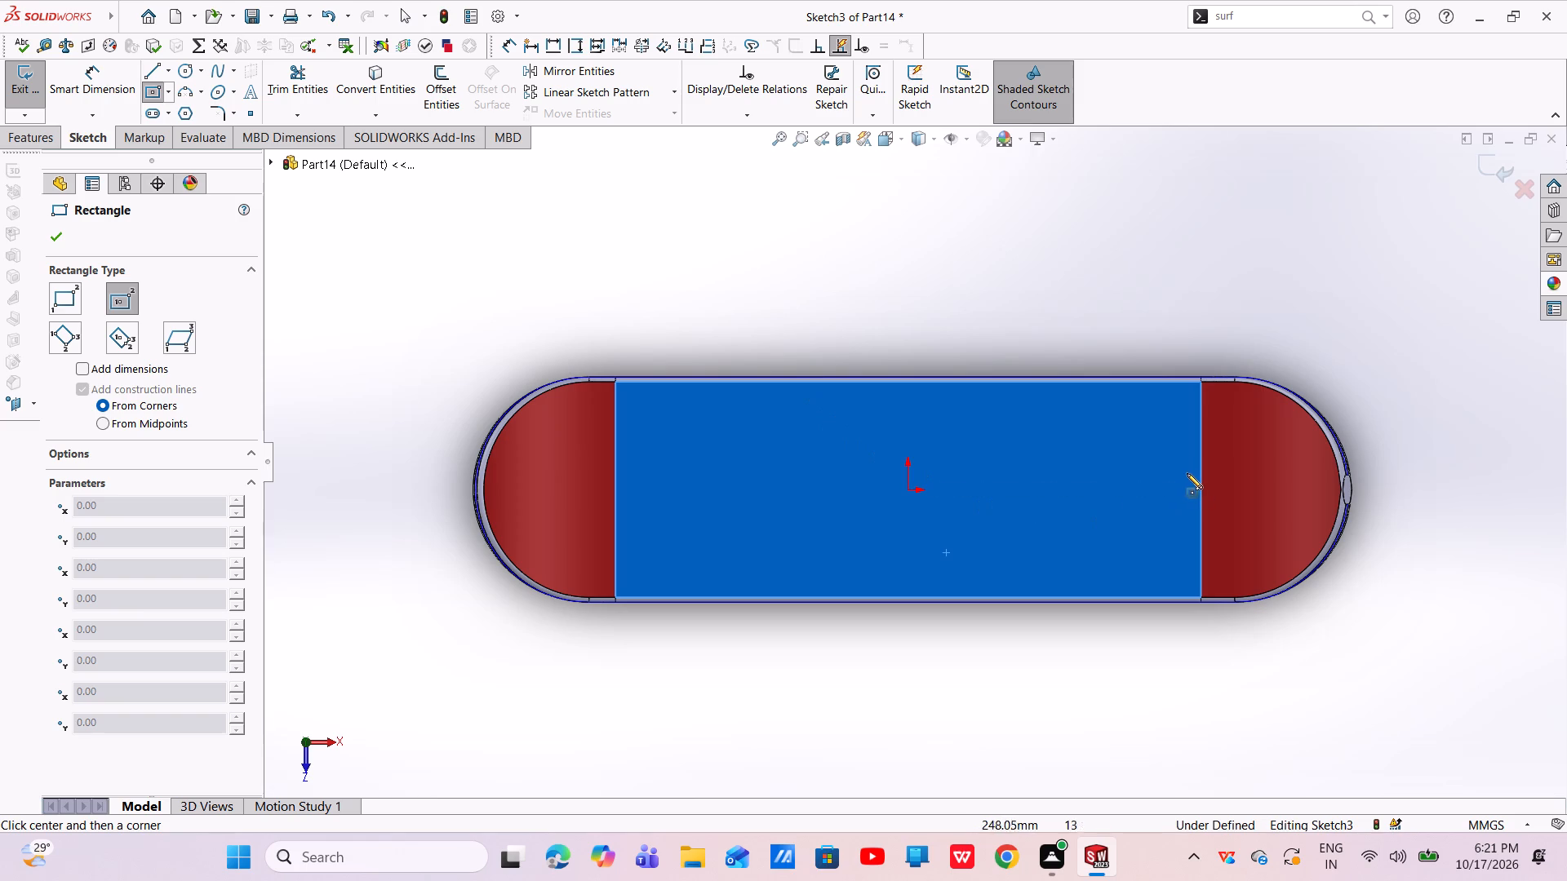
pyautogui.scroll(-3, 1184, 471)
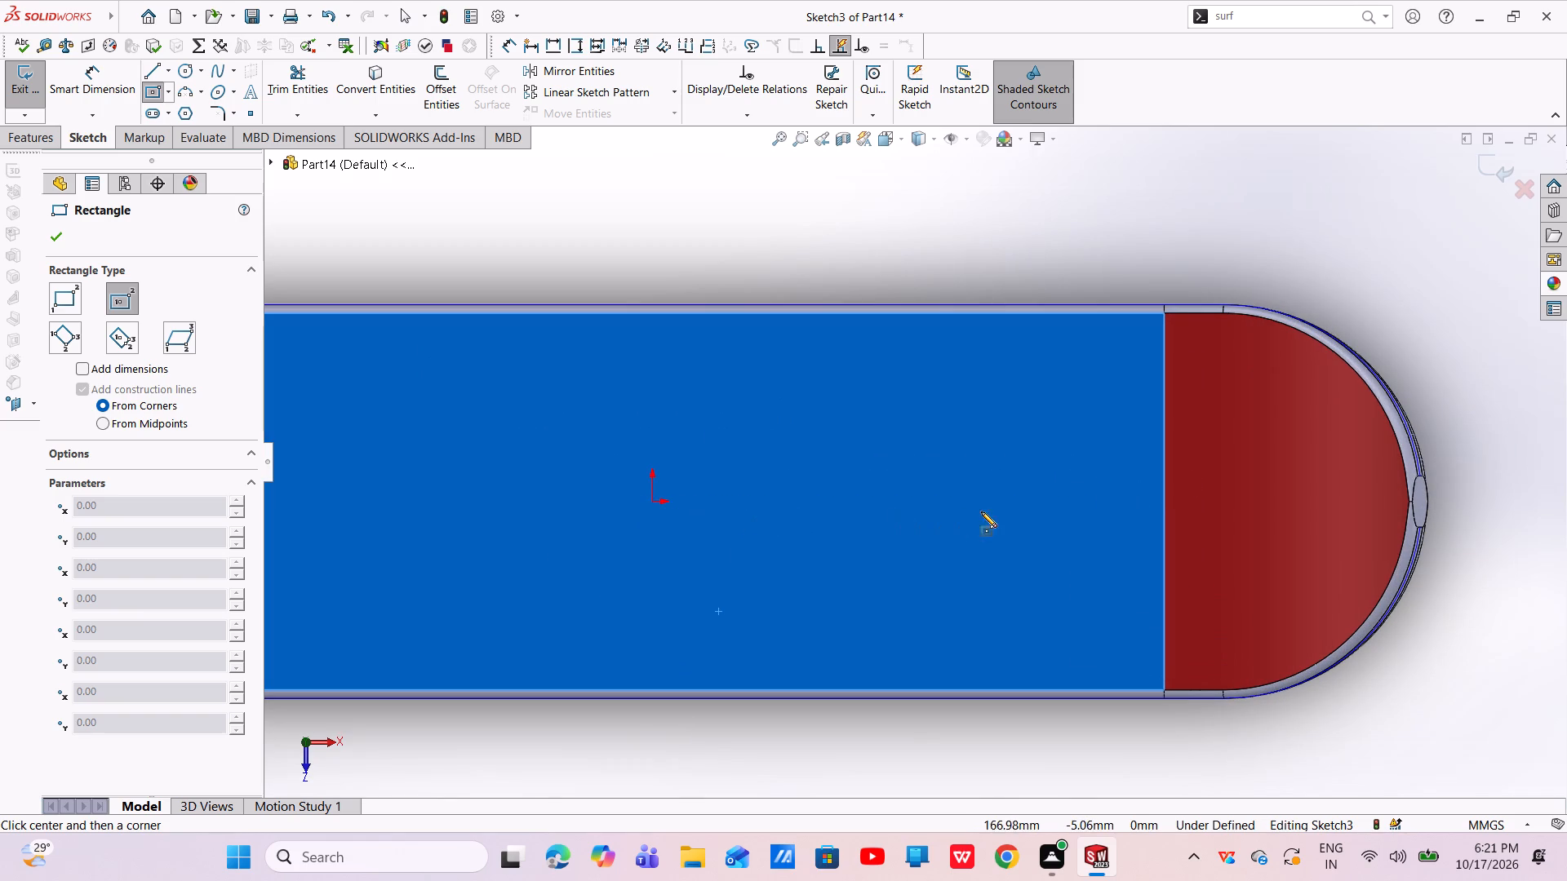
pyautogui.click(1063, 504)
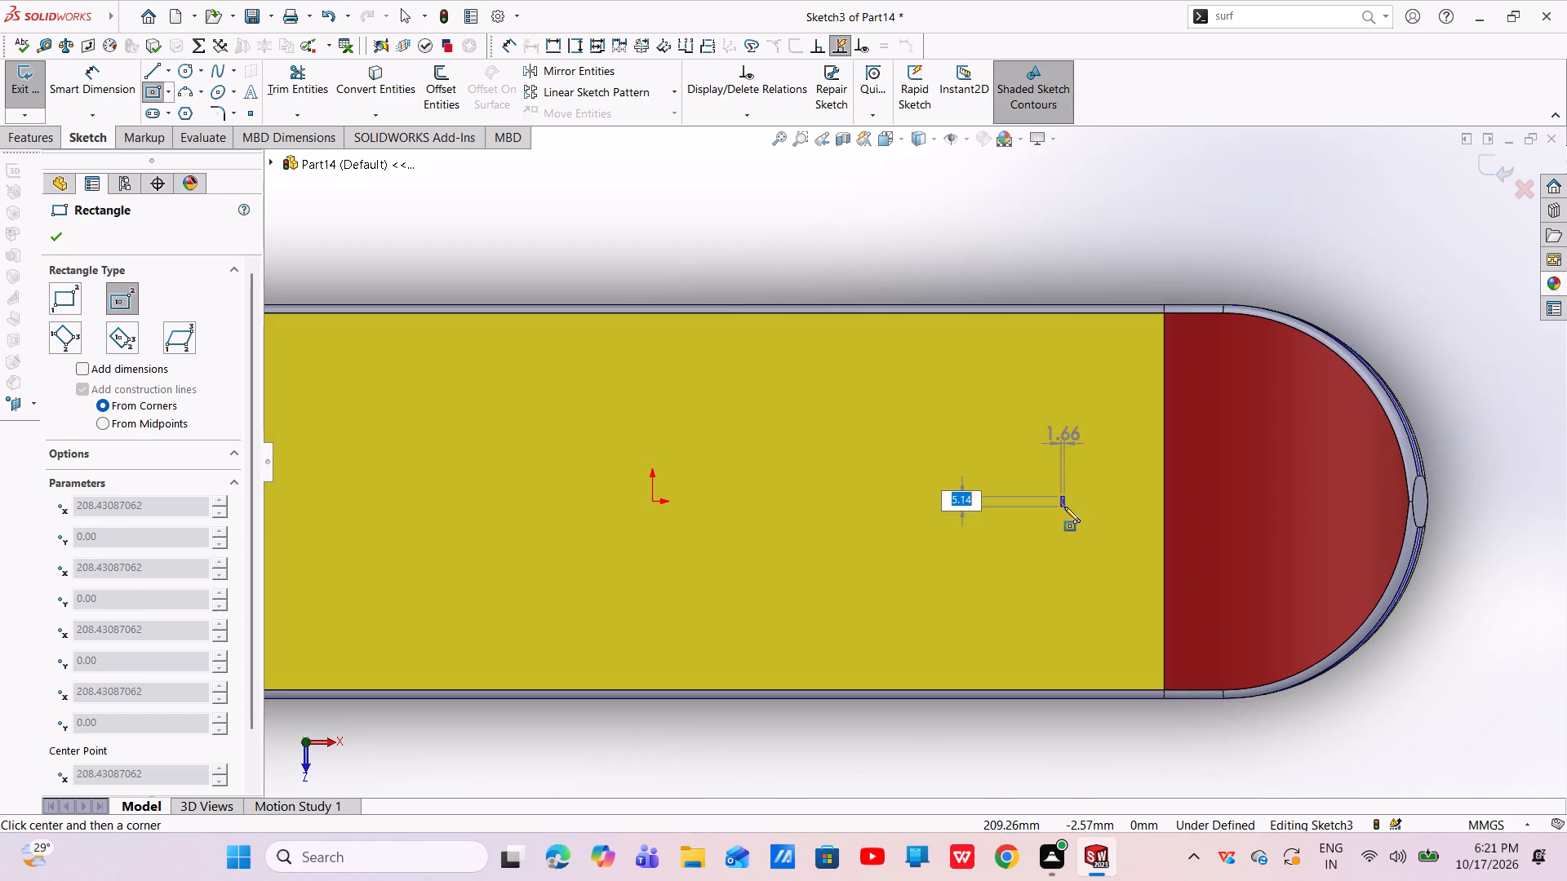
pyautogui.click(1105, 531)
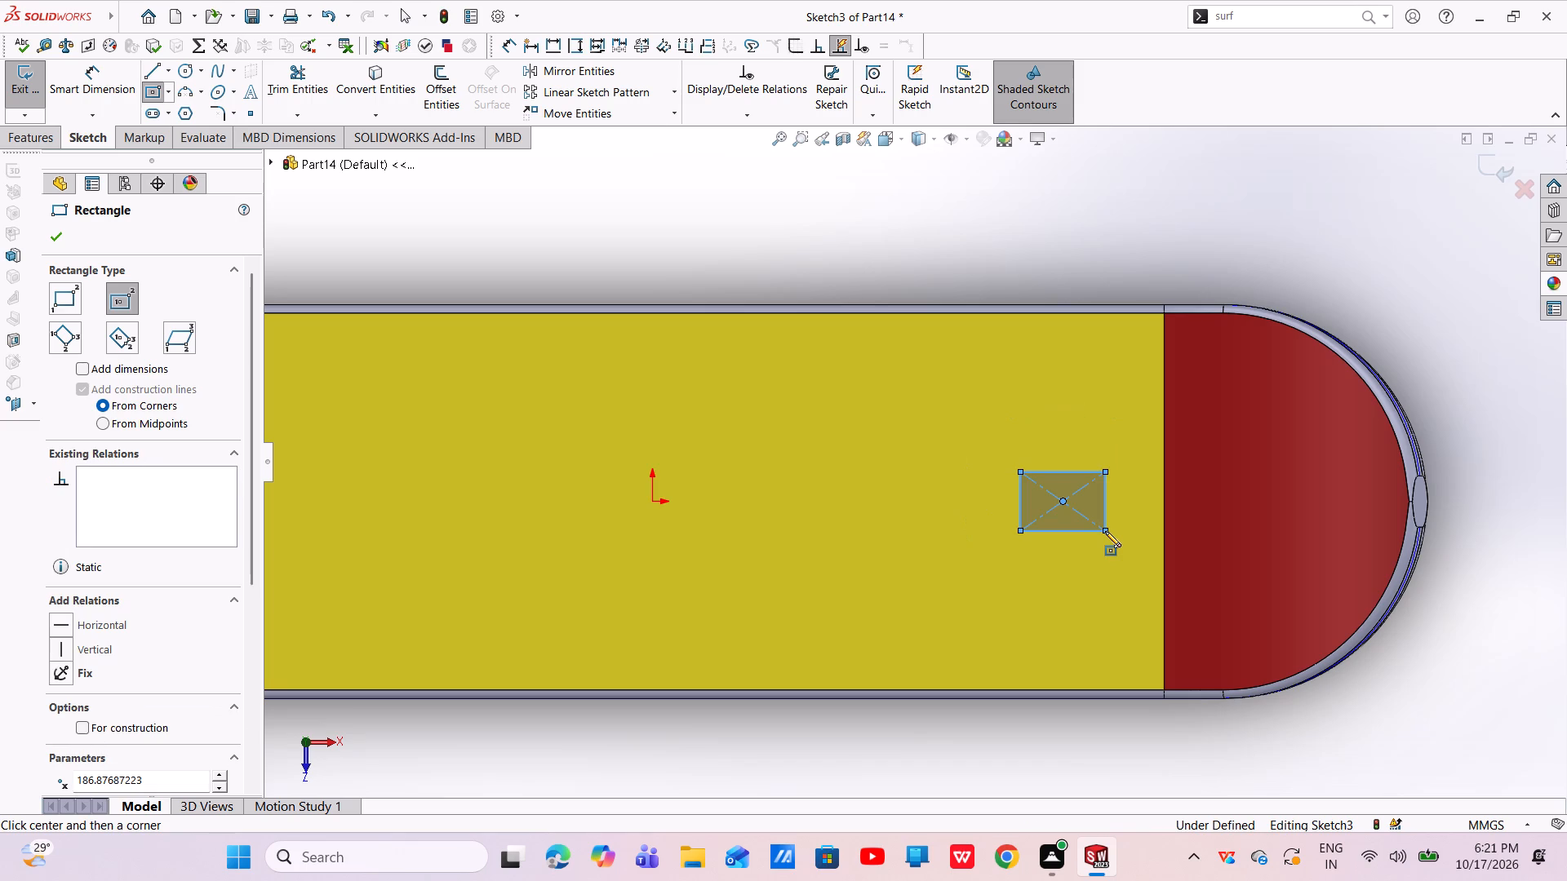
pyautogui.rightClick(1105, 531)
pyautogui.click(1134, 547)
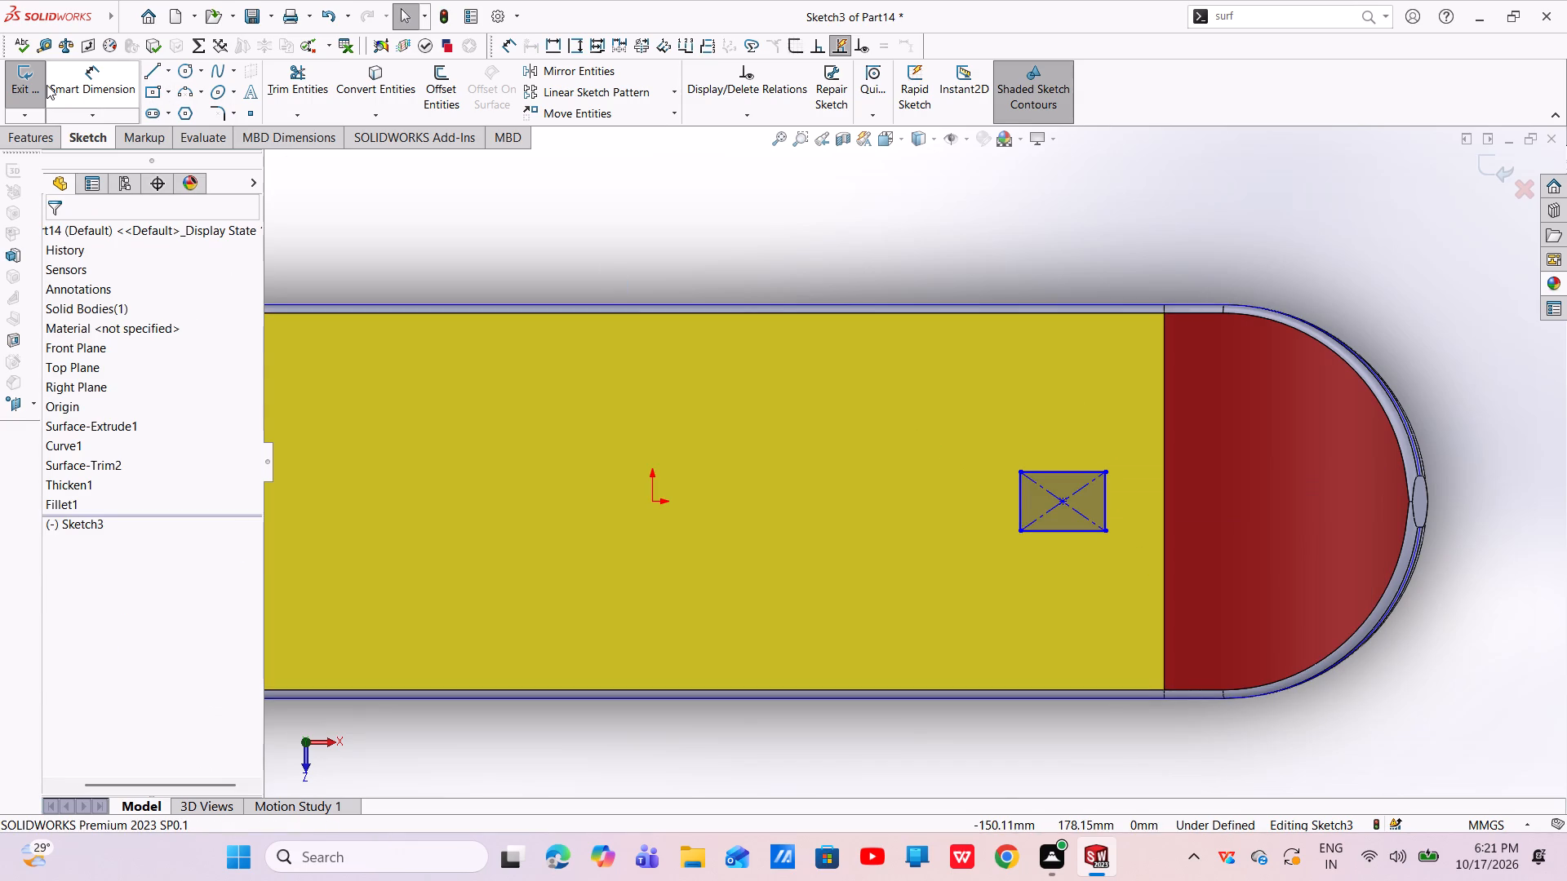
# Dimension the rectangle to 40 mm across the deck's width and 55 mm along its length.
pyautogui.click(107, 83)
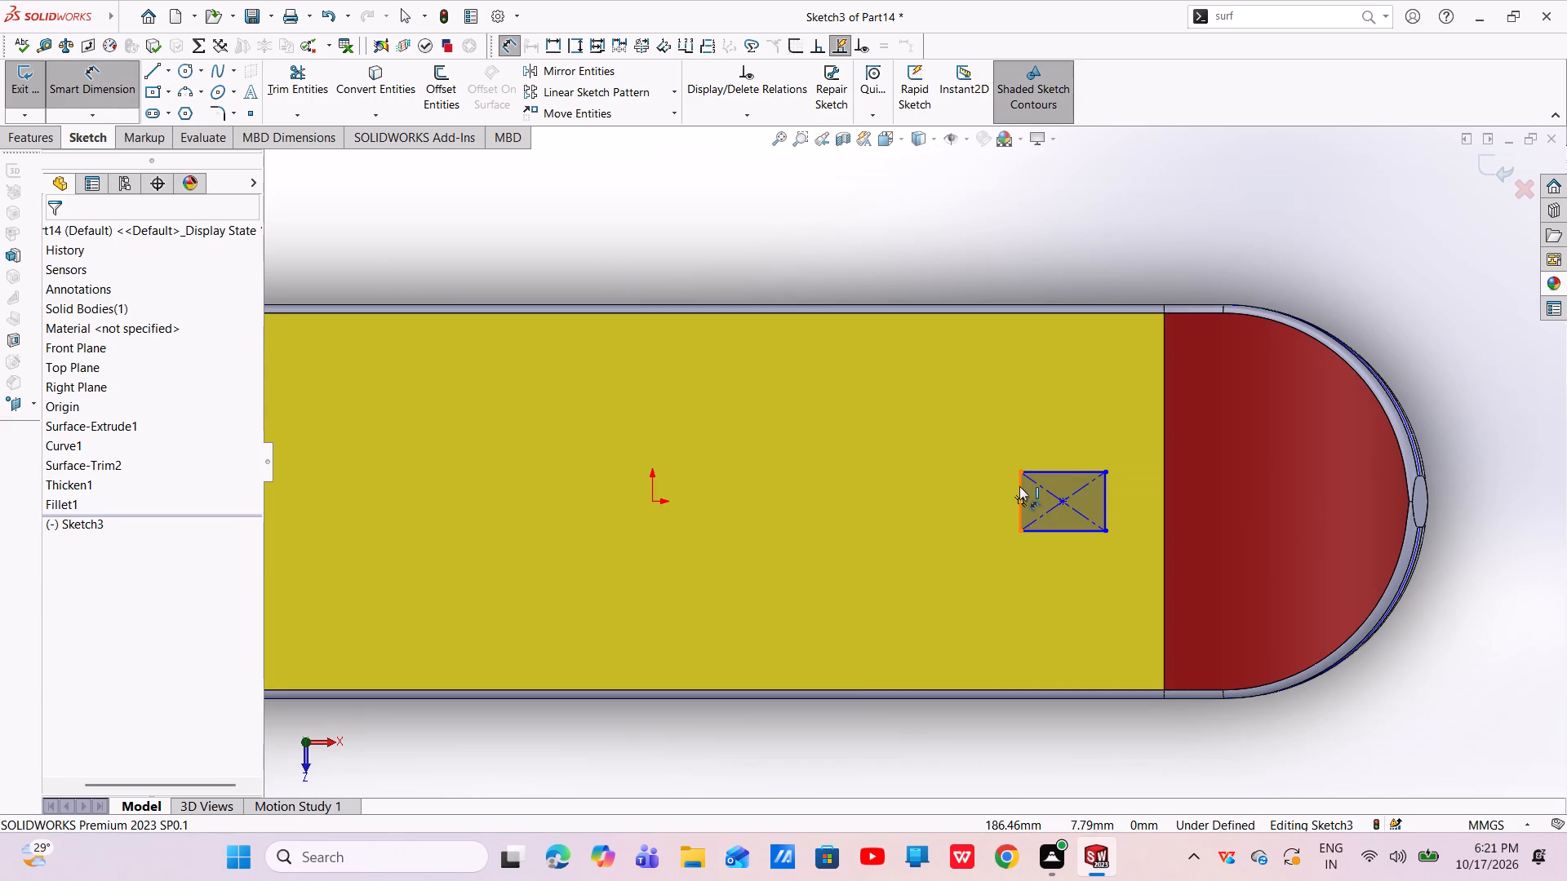
pyautogui.click(1019, 486)
pyautogui.click(982, 498)
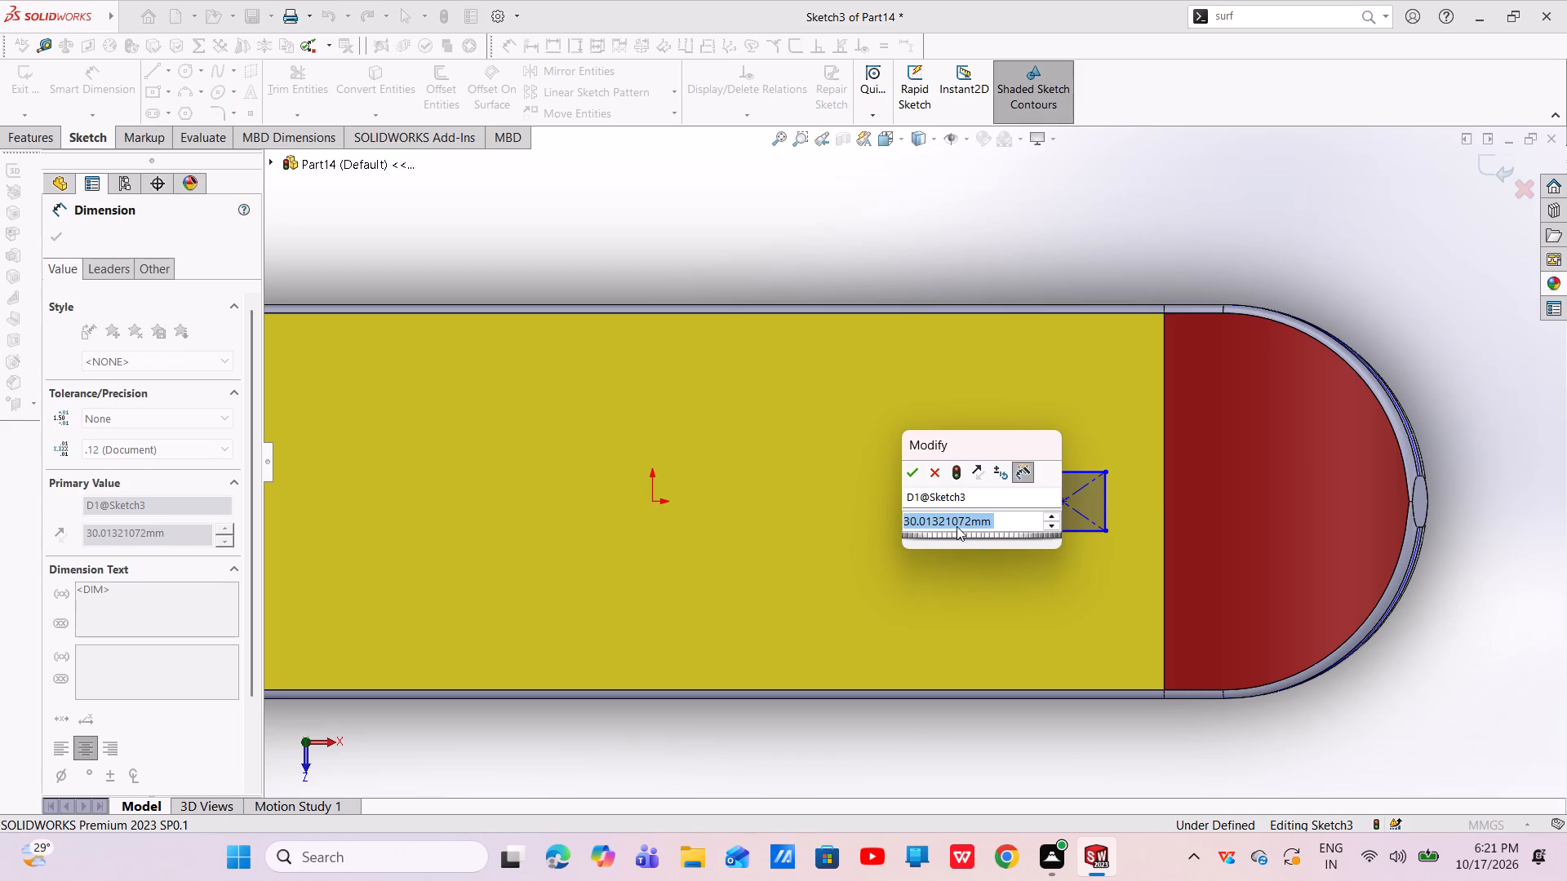
pyautogui.press('BackSpace')
pyautogui.write('40')
pyautogui.press('Return')
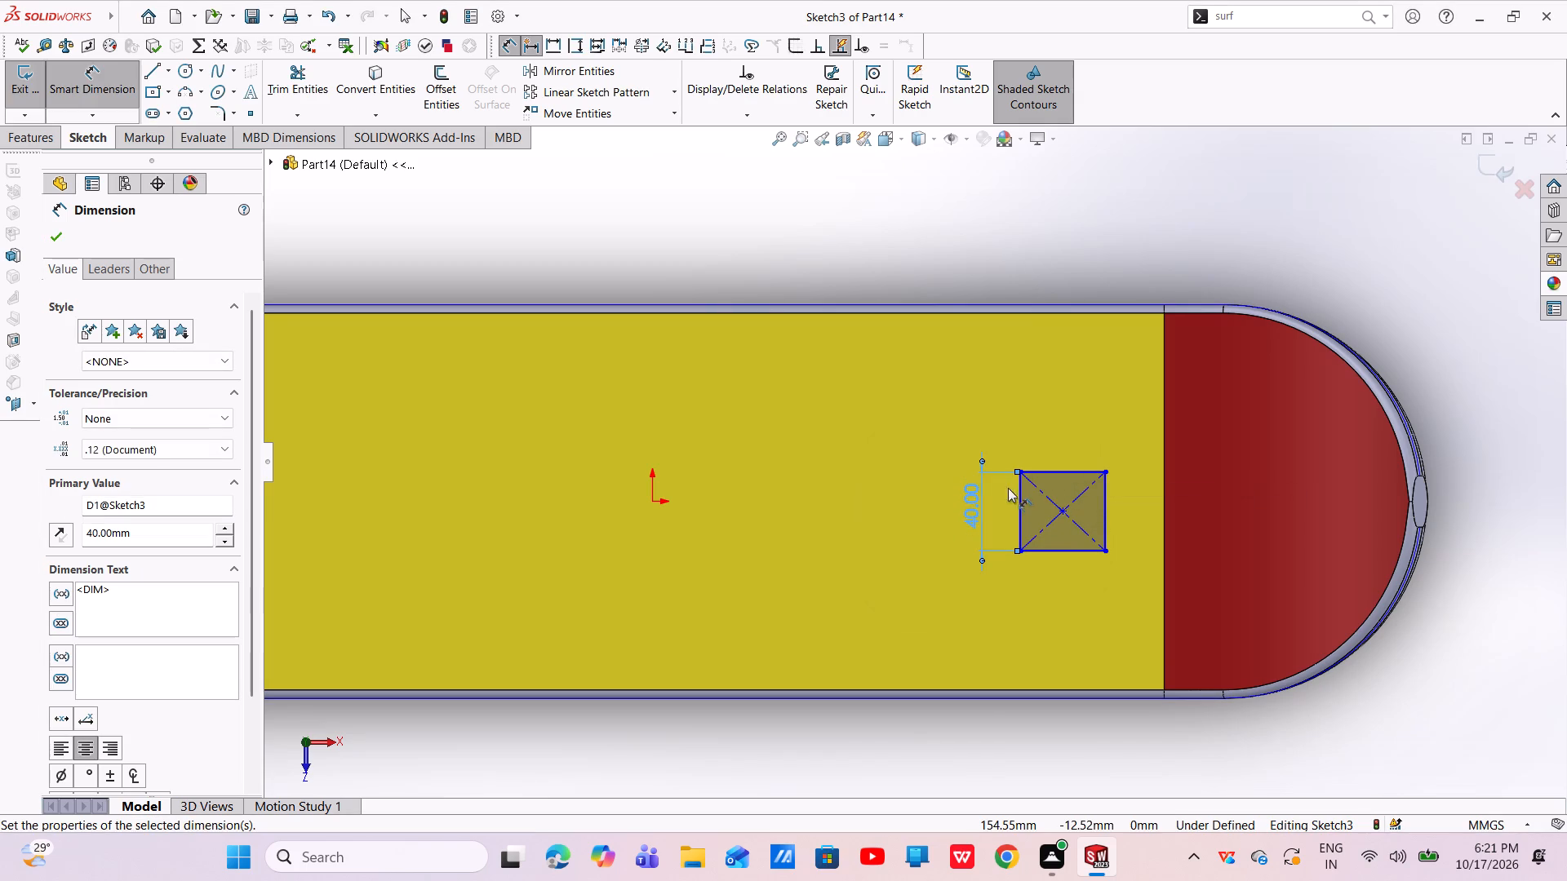
pyautogui.click(1051, 471)
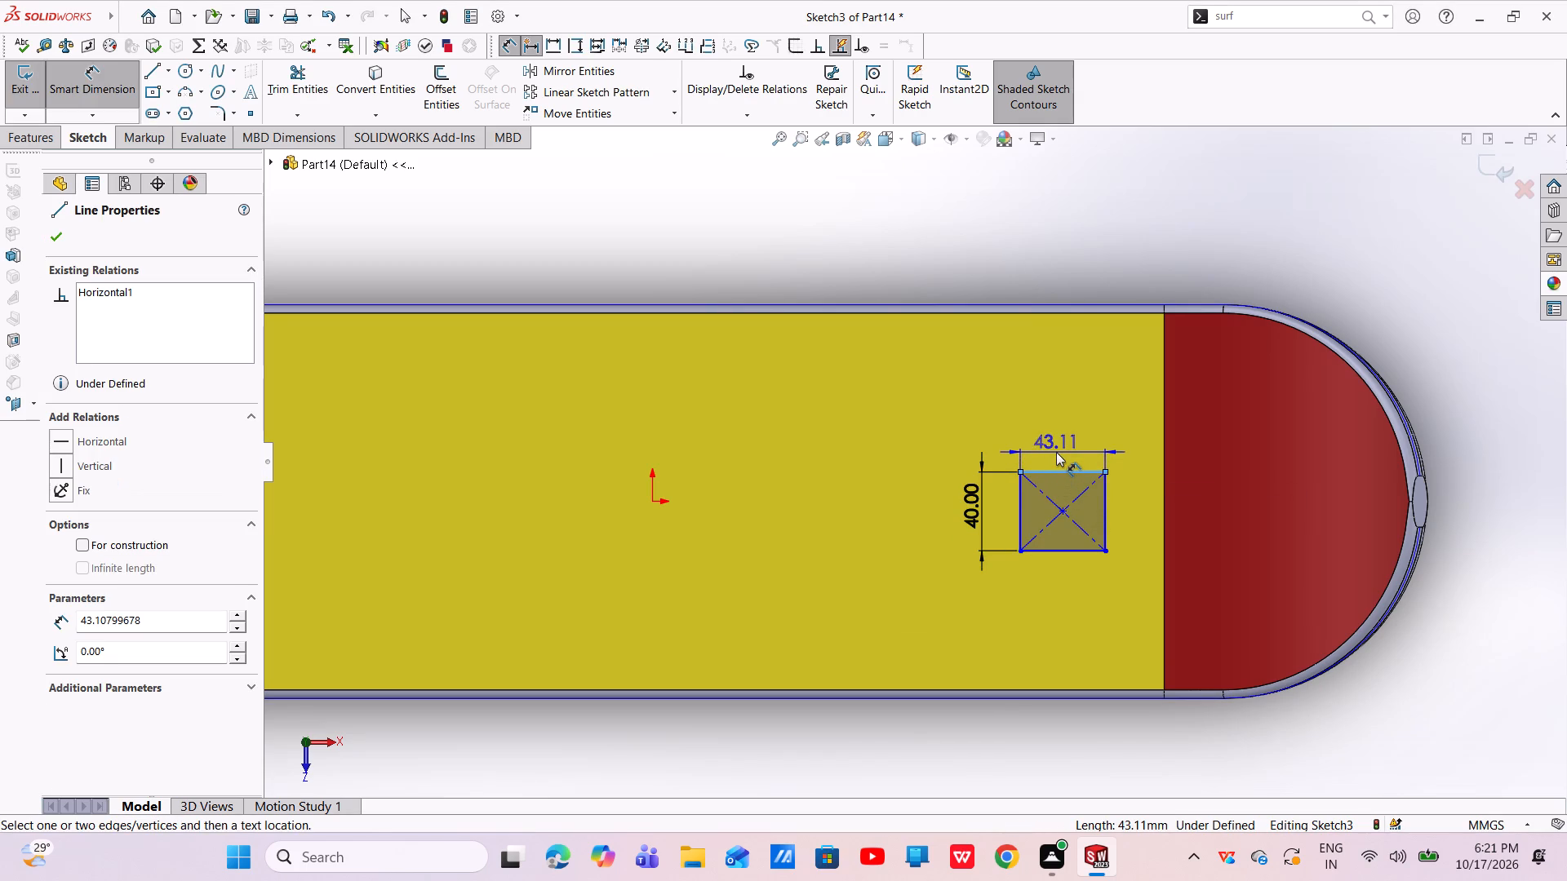
pyautogui.click(1056, 452)
pyautogui.press('BackSpace')
pyautogui.write('55')
pyautogui.press('Return')
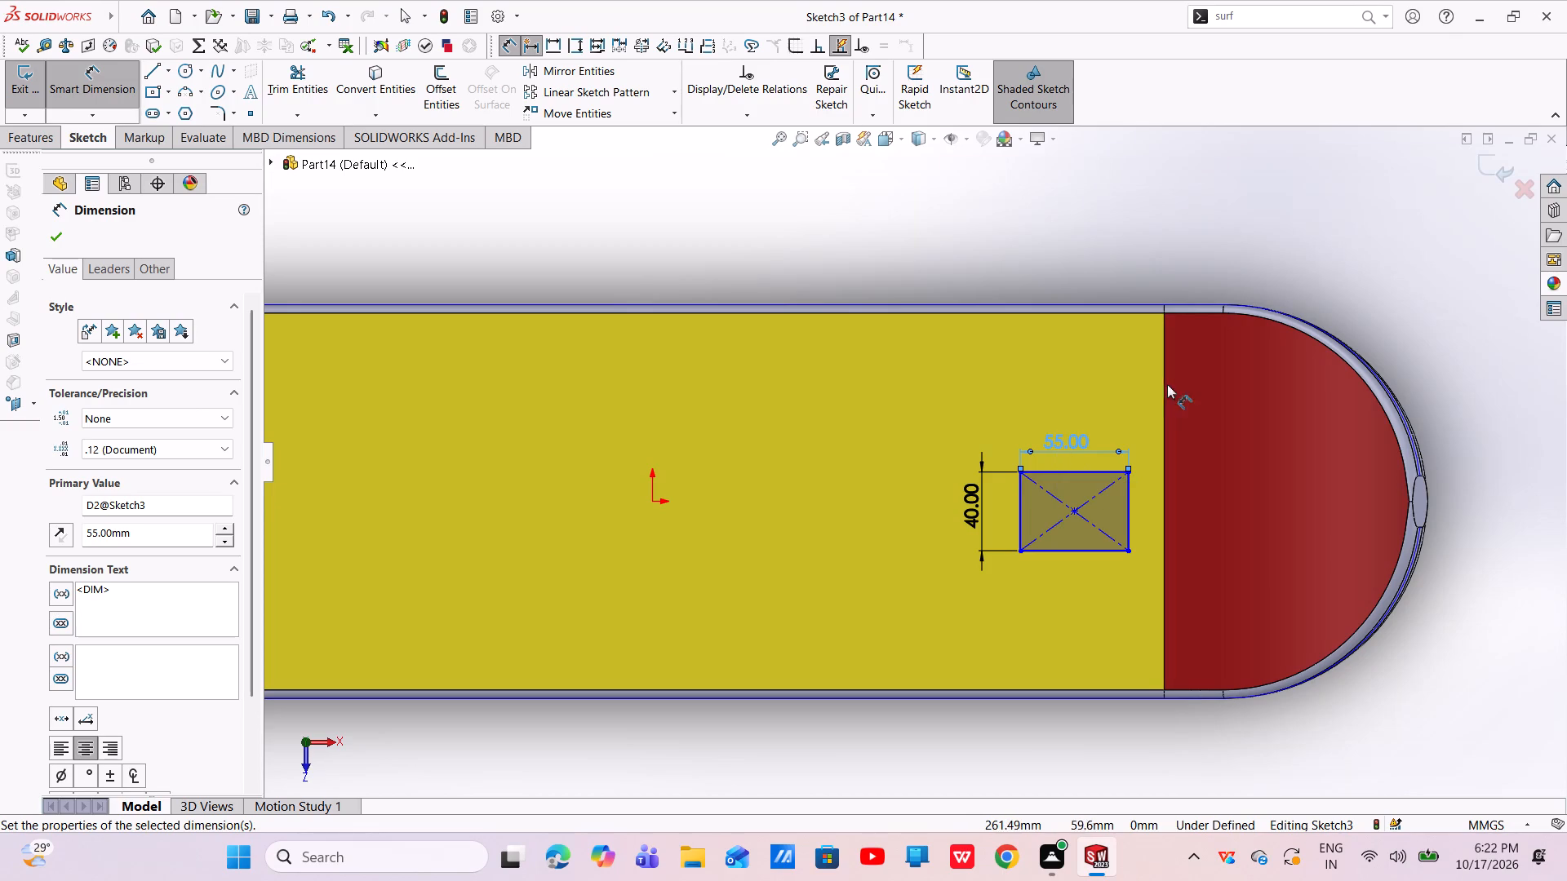
pyautogui.click(55, 242)
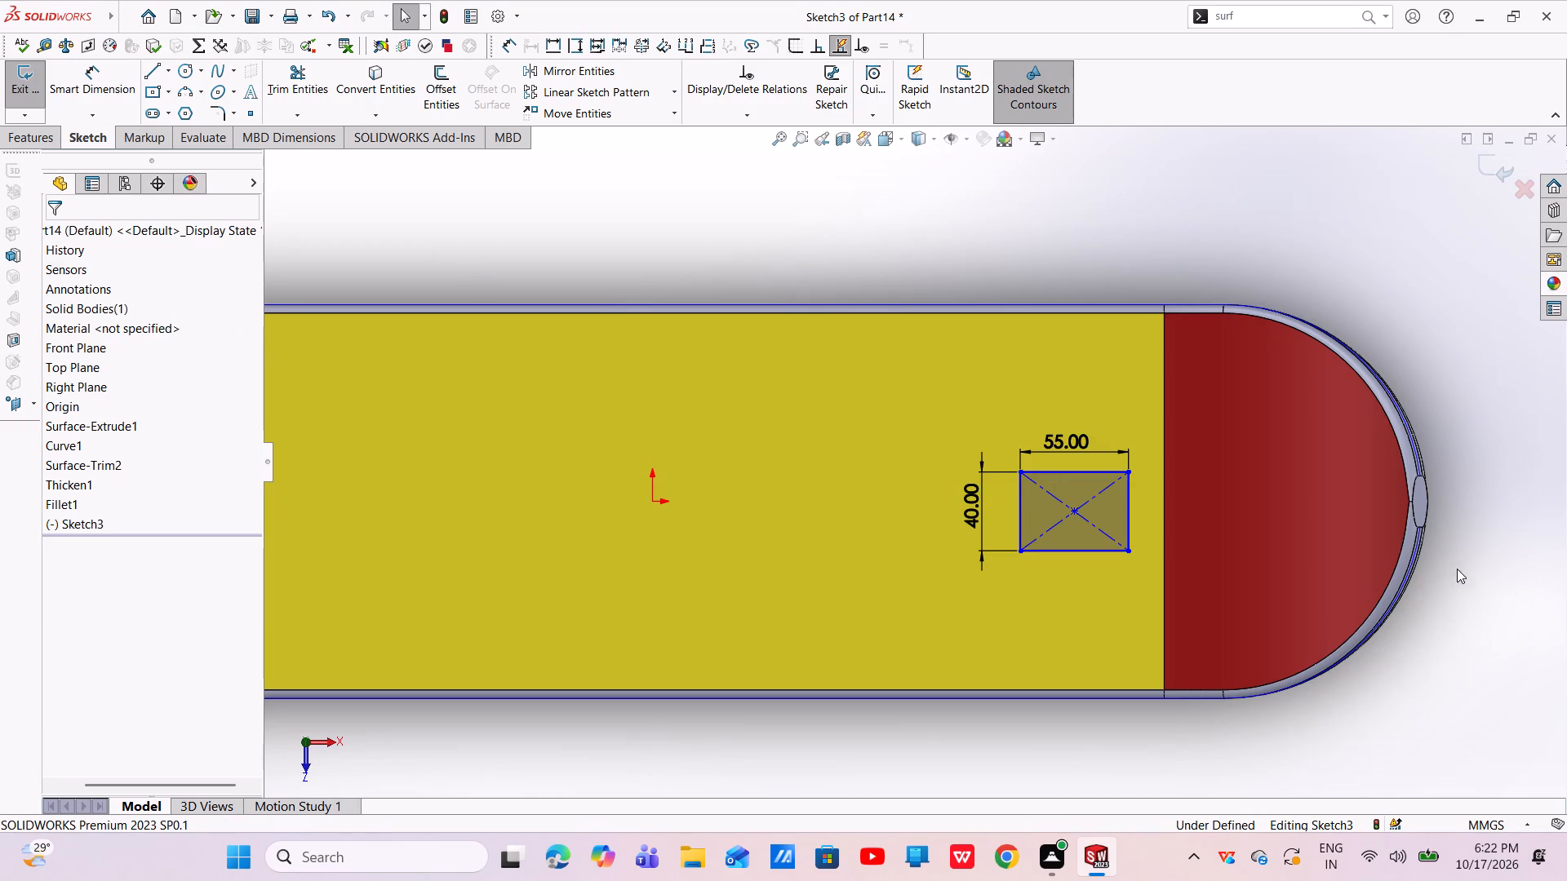
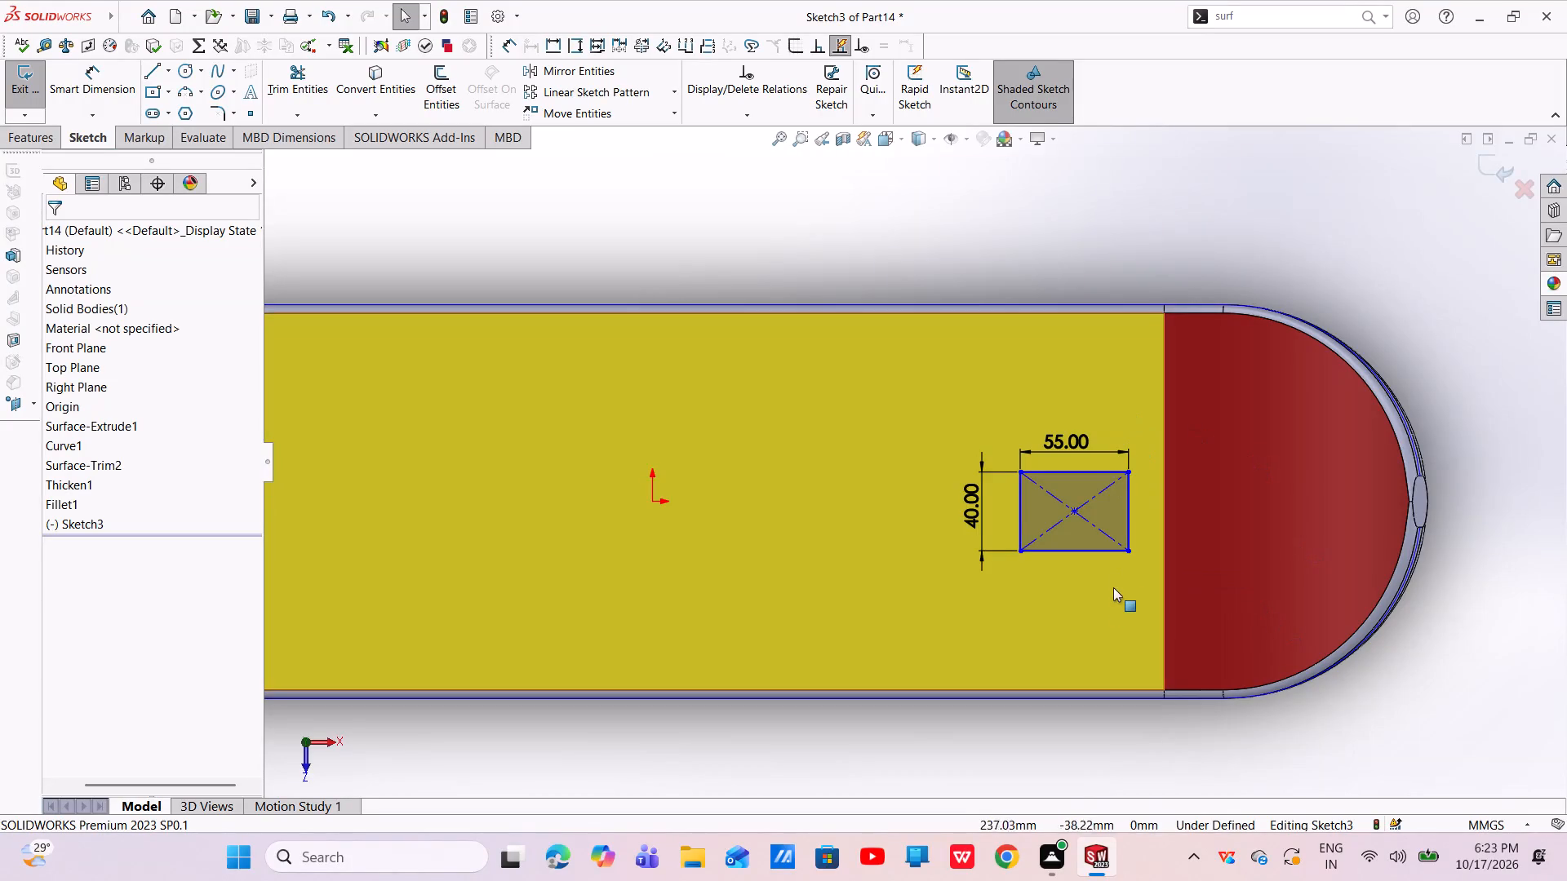
# Convert all four sides of the 55 by 40 mm rectangle to construction geometry.
pyautogui.scroll(-2, 1125, 564)
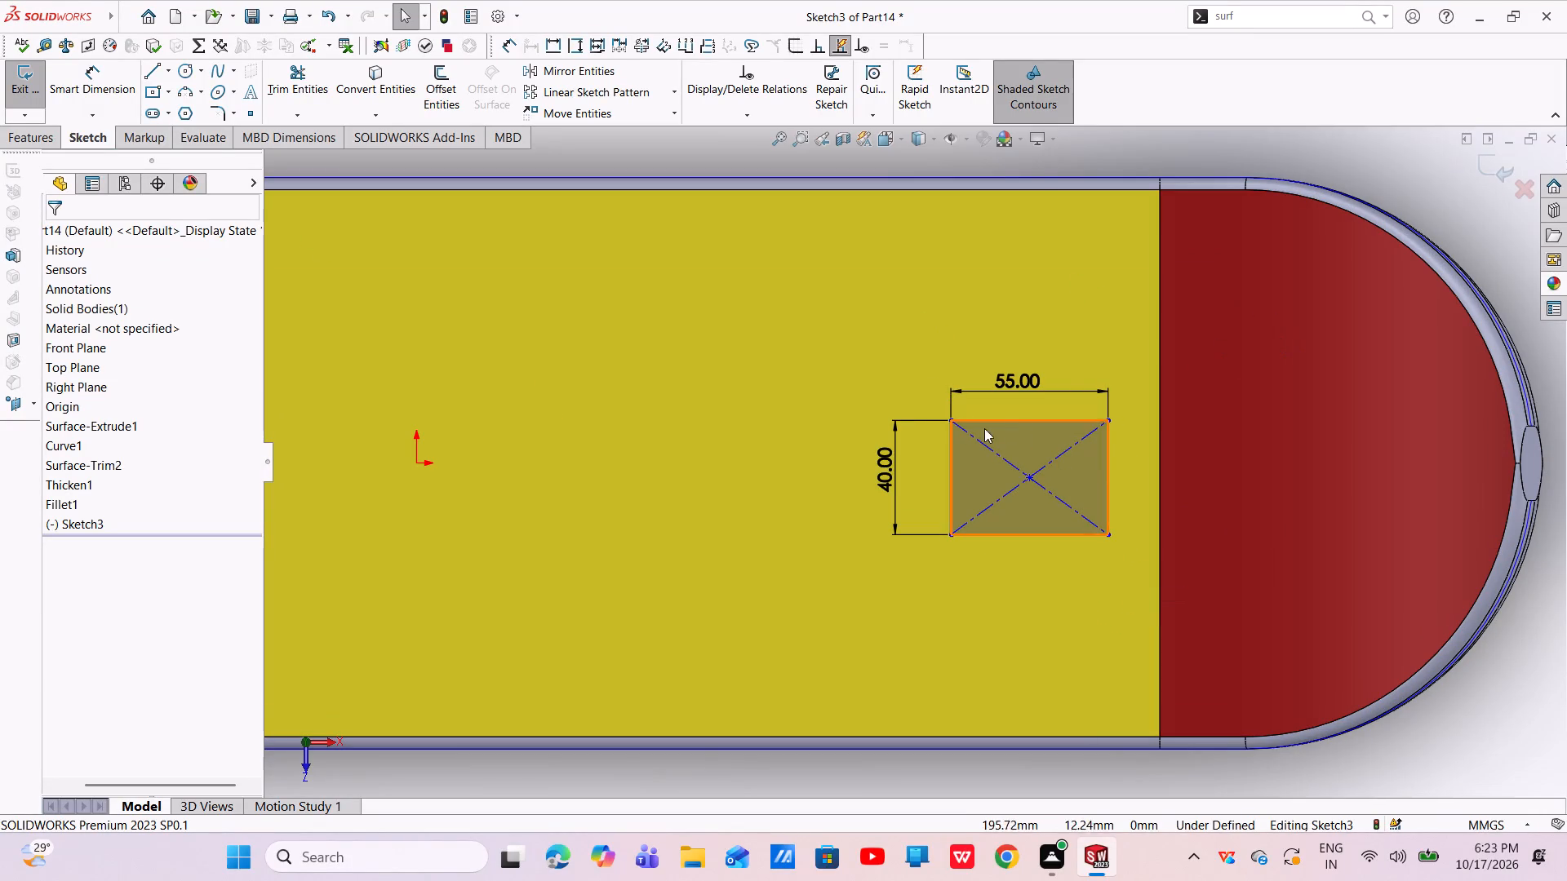
pyautogui.click(1017, 419)
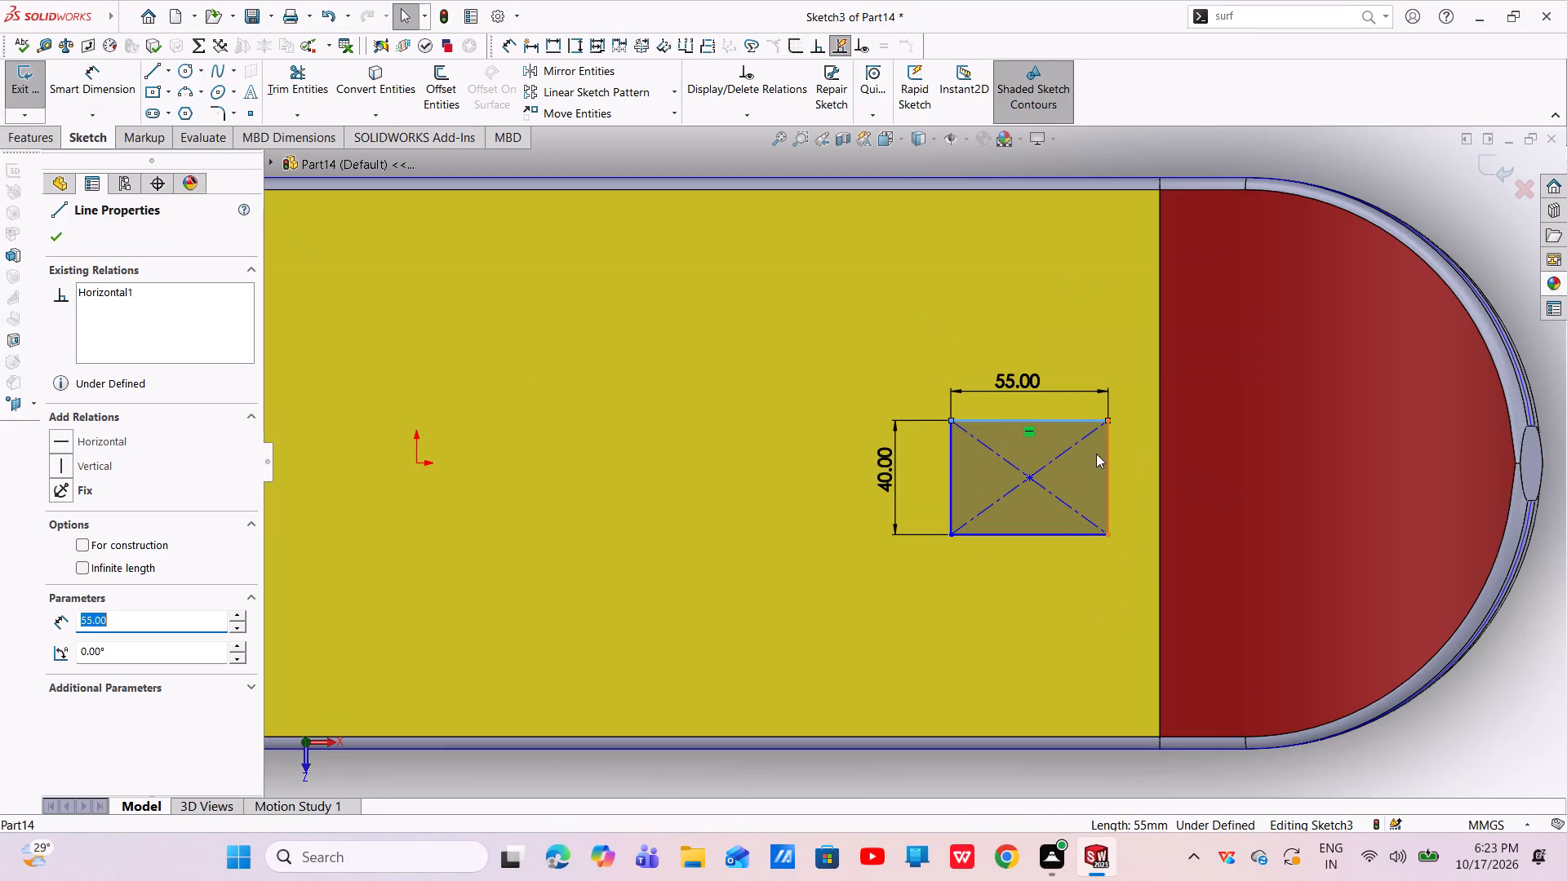
pyautogui.keyDown('ctrl'); pyautogui.click(1108, 474); pyautogui.keyUp('ctrl')
pyautogui.keyDown('ctrl'); pyautogui.click(1026, 539); pyautogui.keyUp('ctrl')
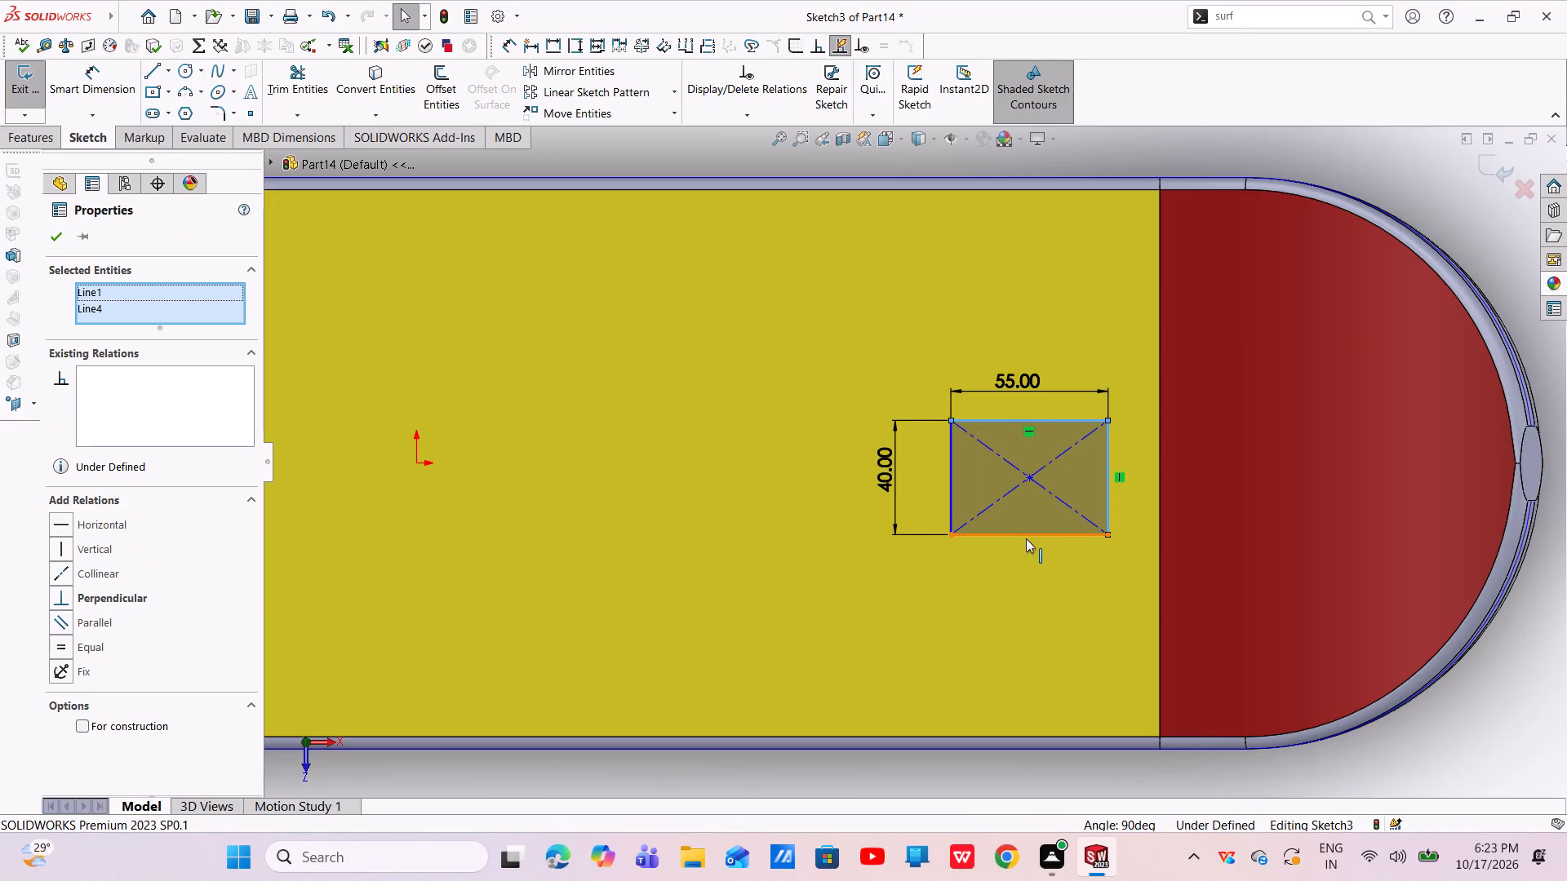
pyautogui.keyDown('ctrl'); pyautogui.click(951, 454); pyautogui.keyUp('ctrl')
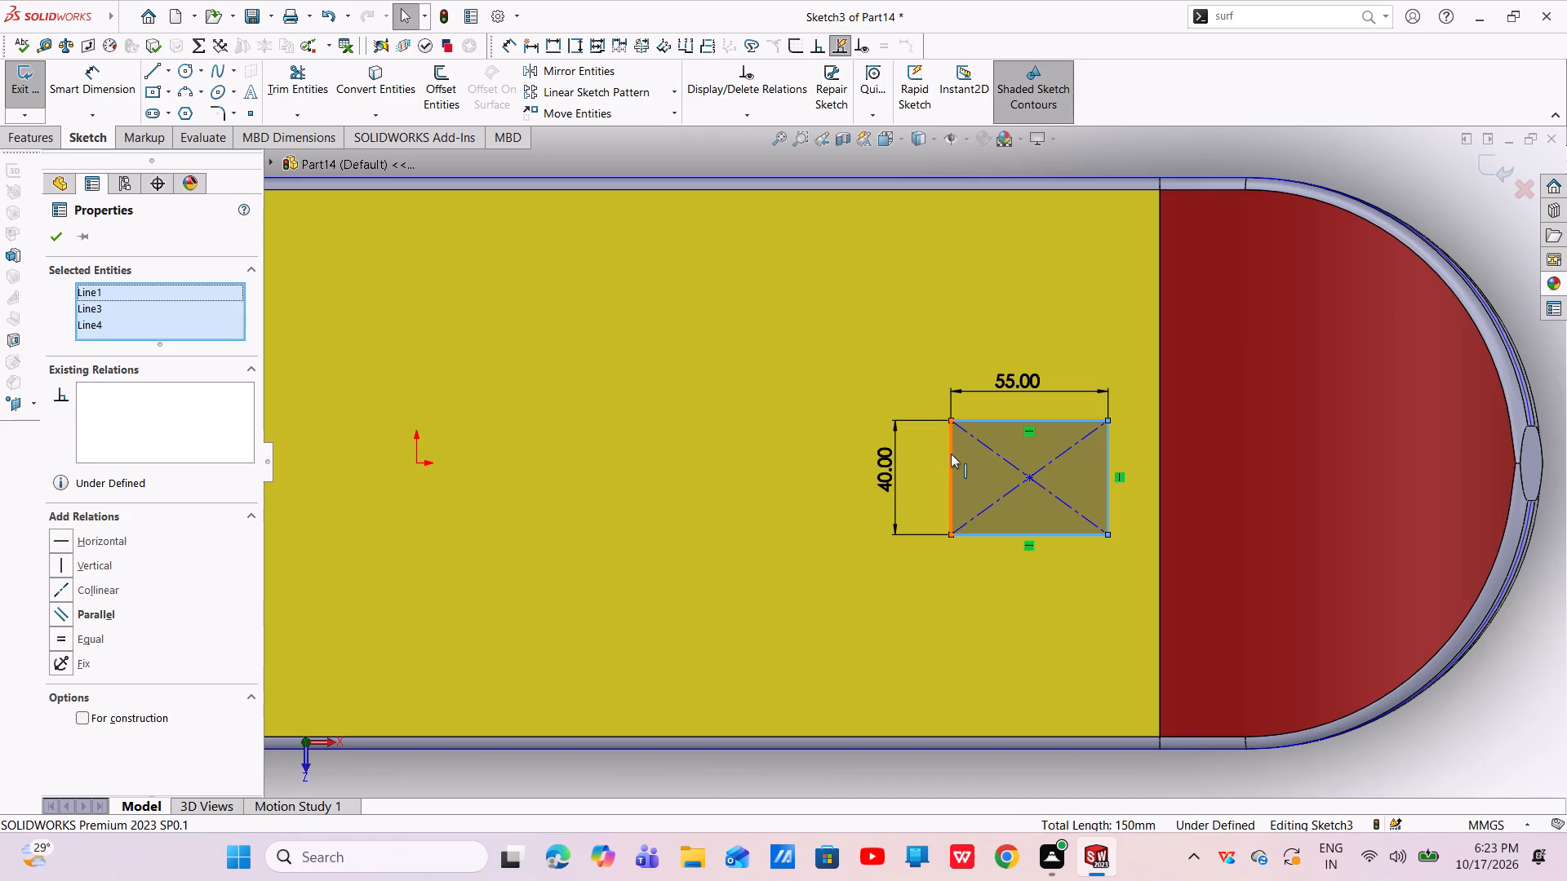
pyautogui.click(115, 730)
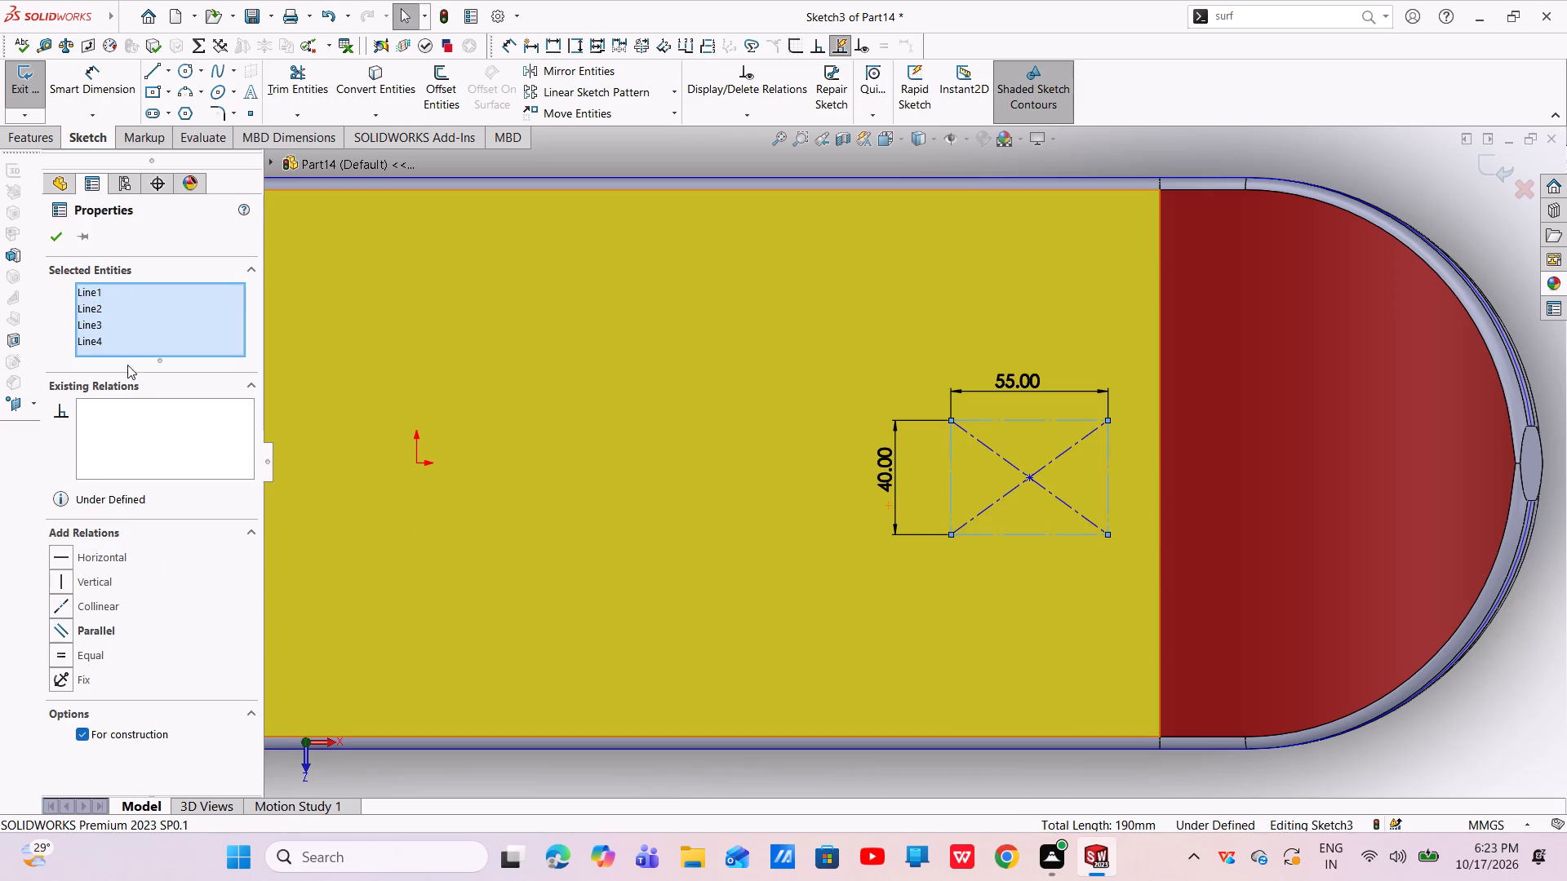
pyautogui.click(60, 242)
# Add a horizontal relation between the rectangle's centre point and the origin.
pyautogui.scroll(-4, 1092, 524)
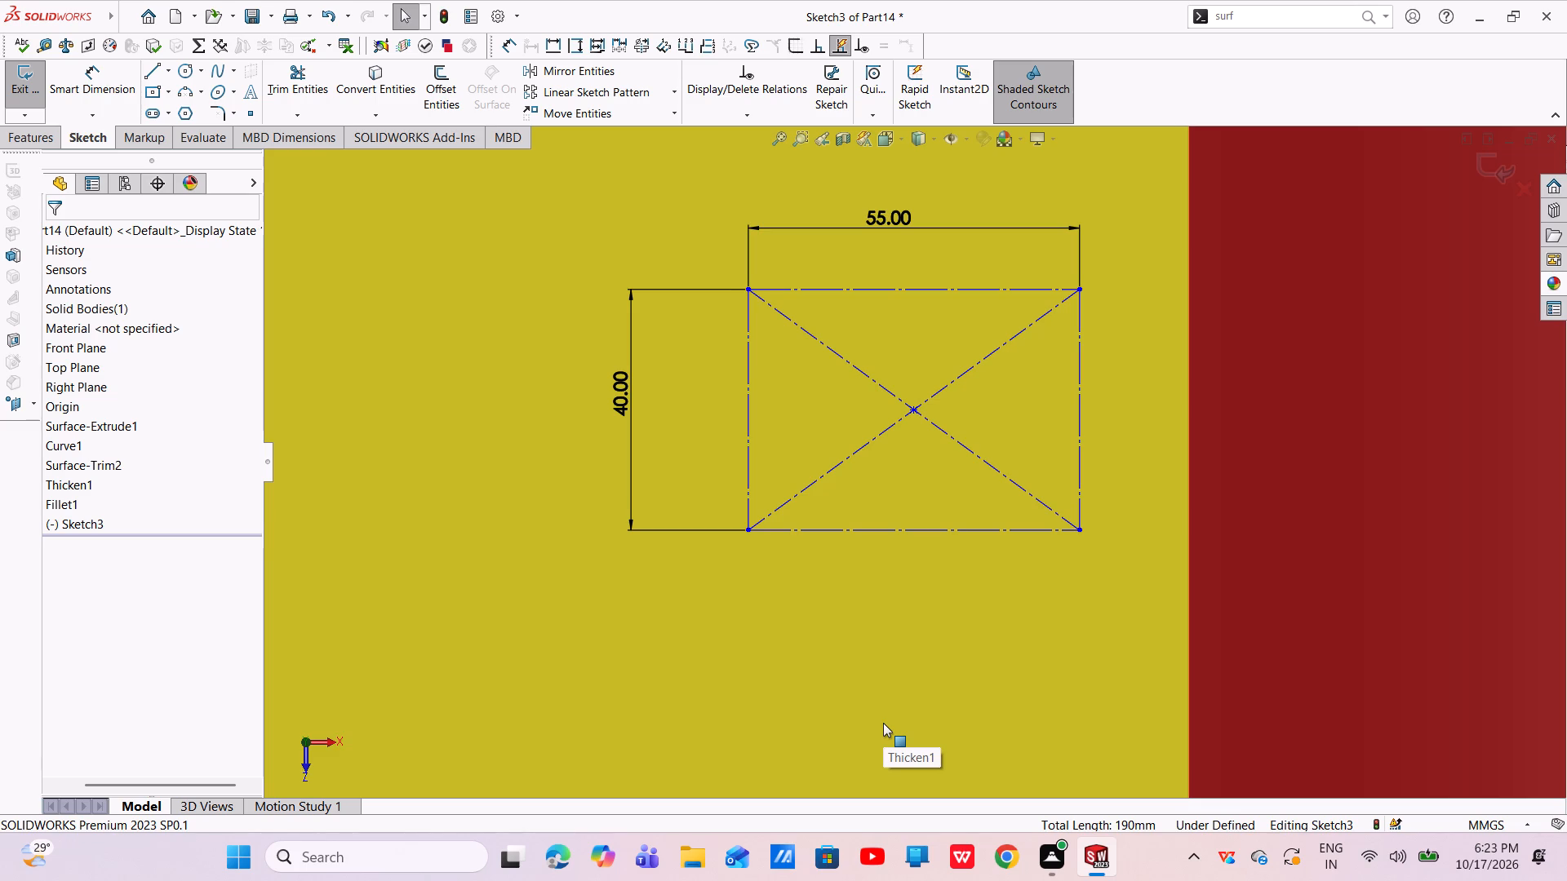
pyautogui.scroll(5, 997, 682)
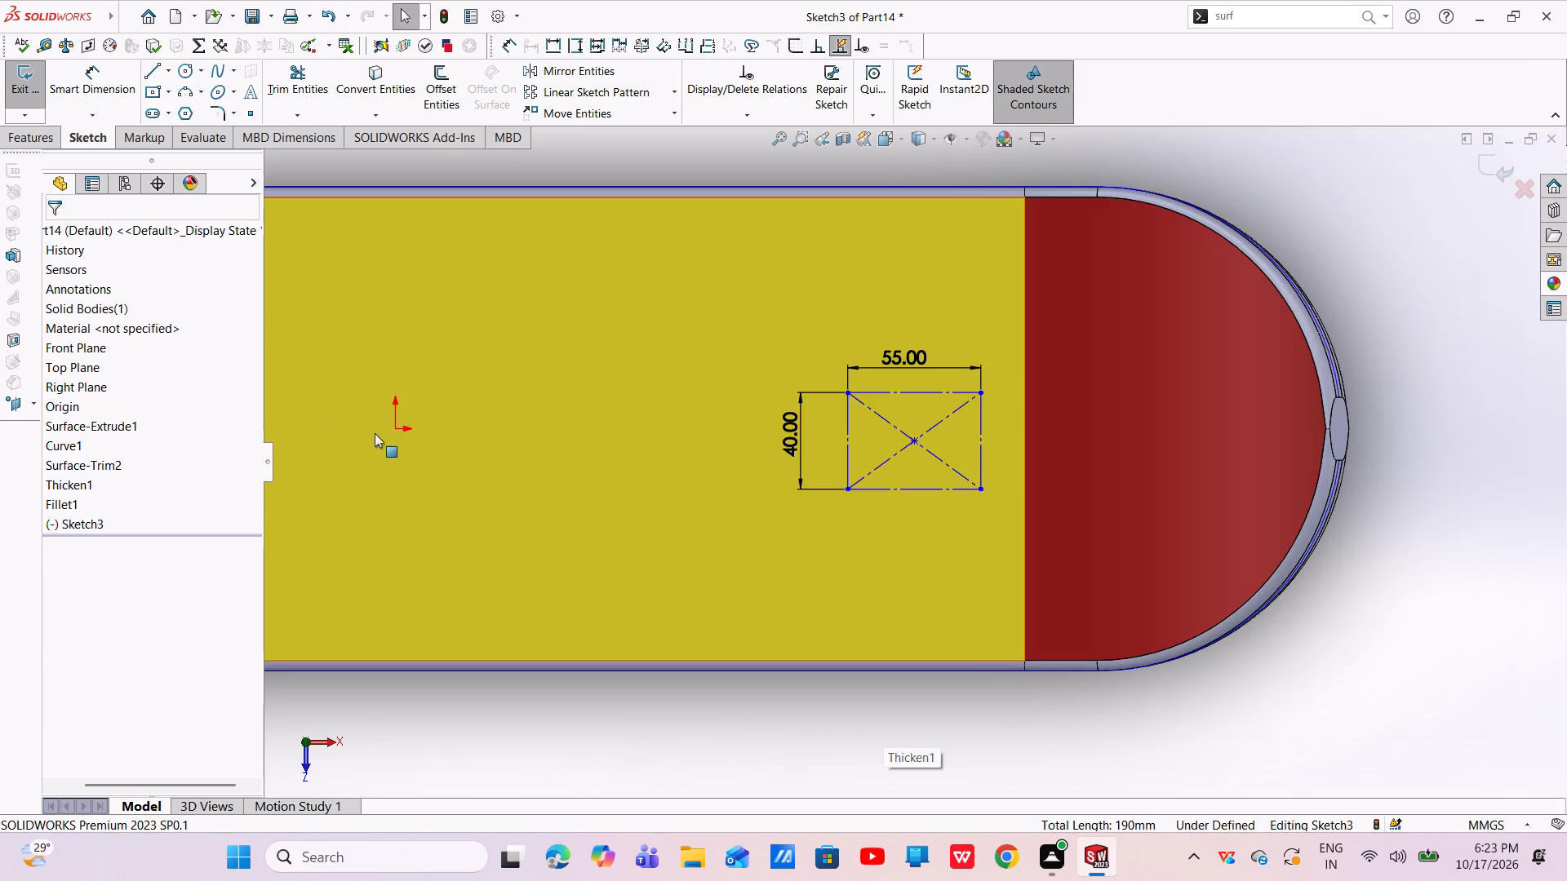
pyautogui.click(395, 427)
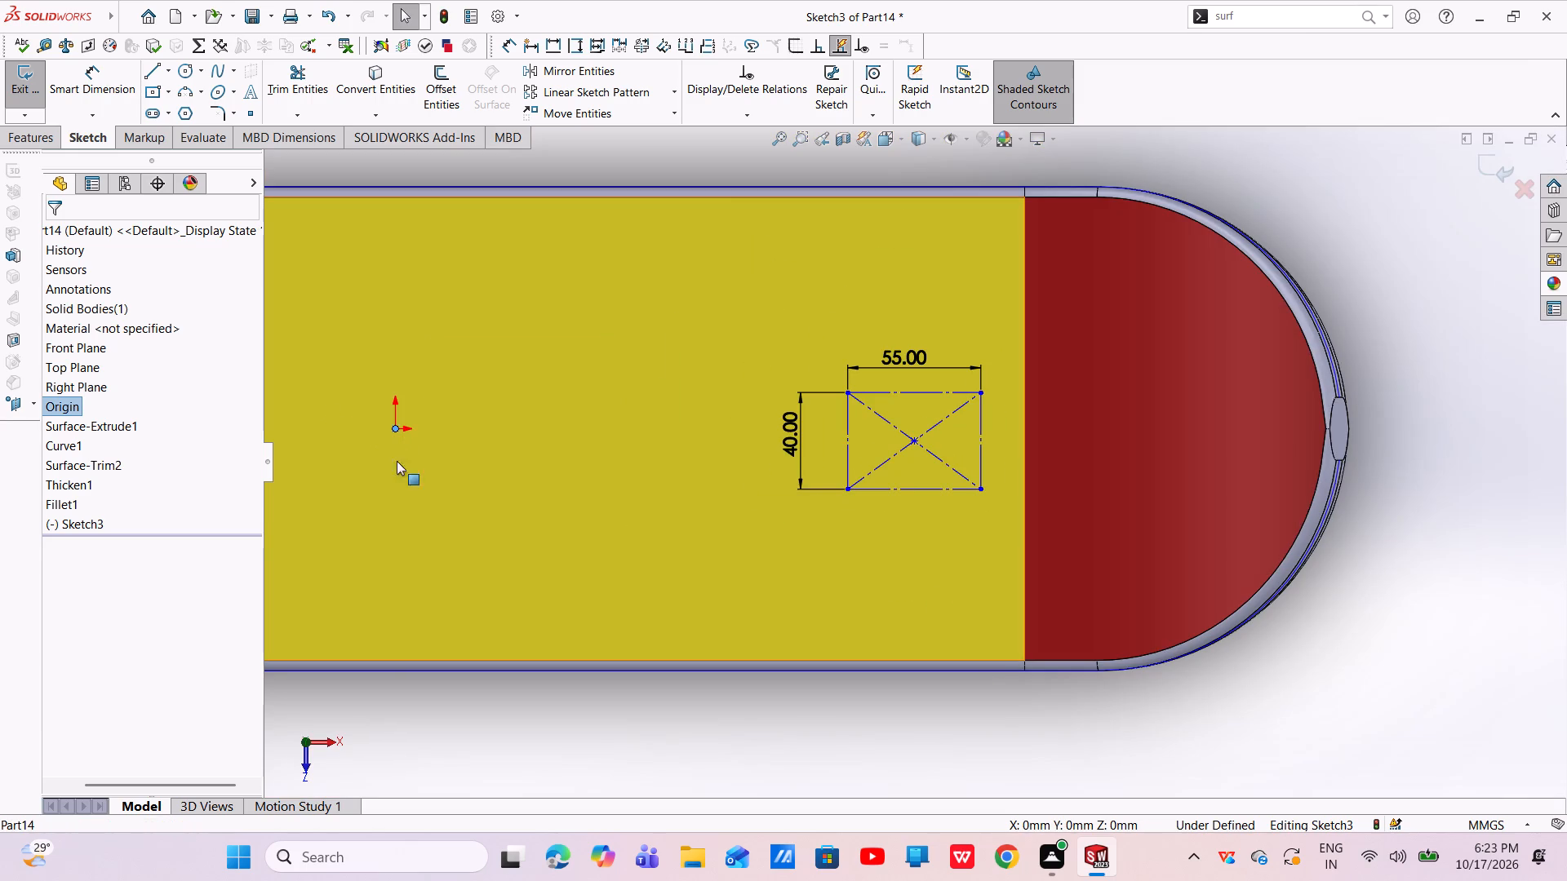
pyautogui.keyDown('ctrl'); pyautogui.click(913, 439); pyautogui.keyUp('ctrl')
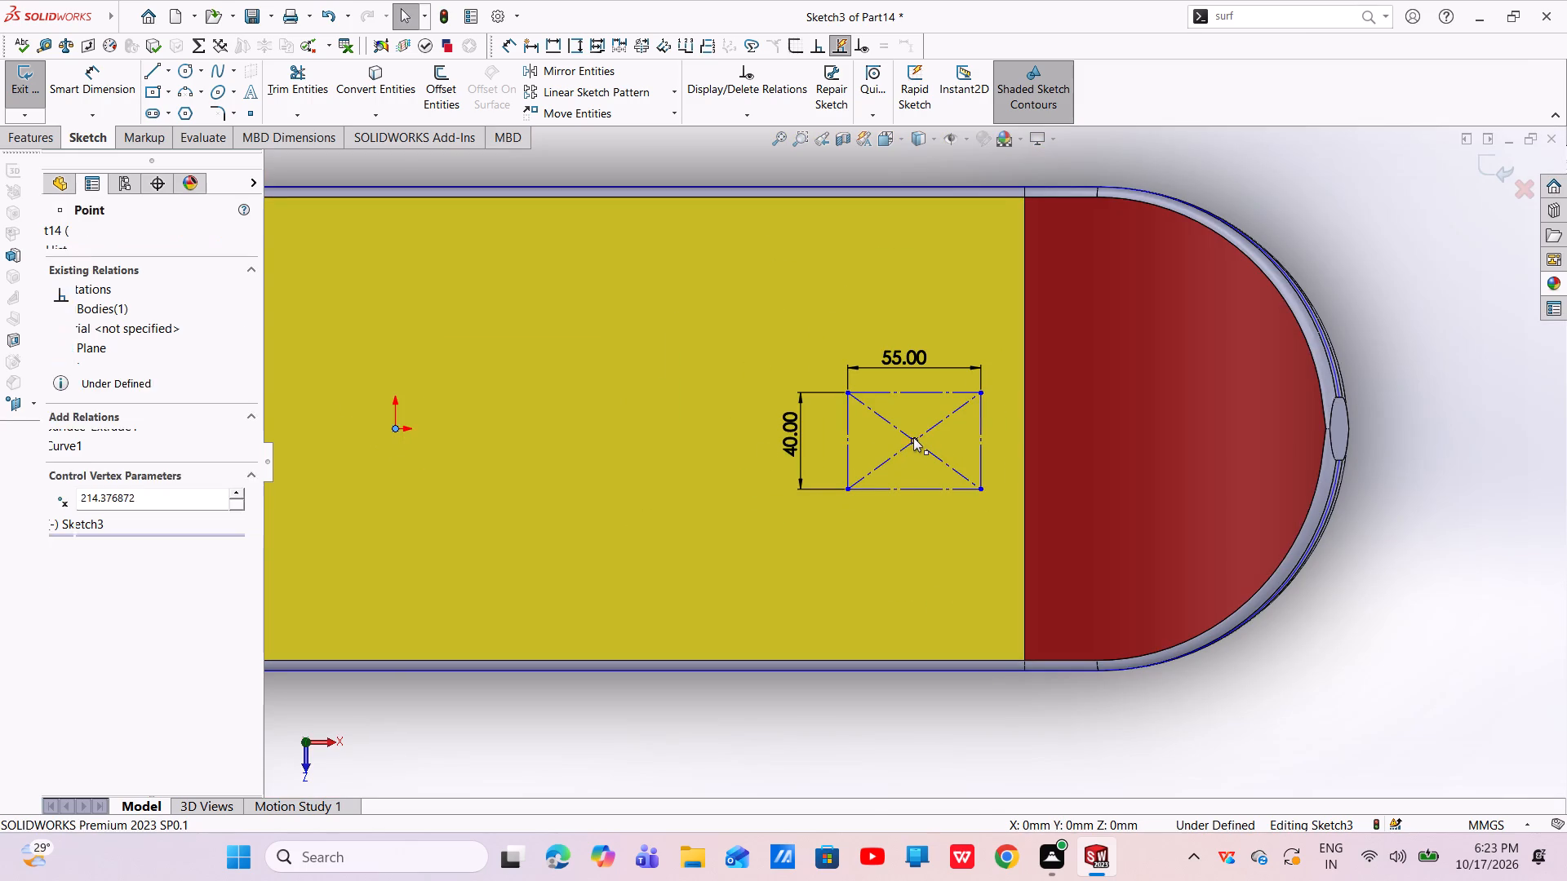
pyautogui.click(58, 525)
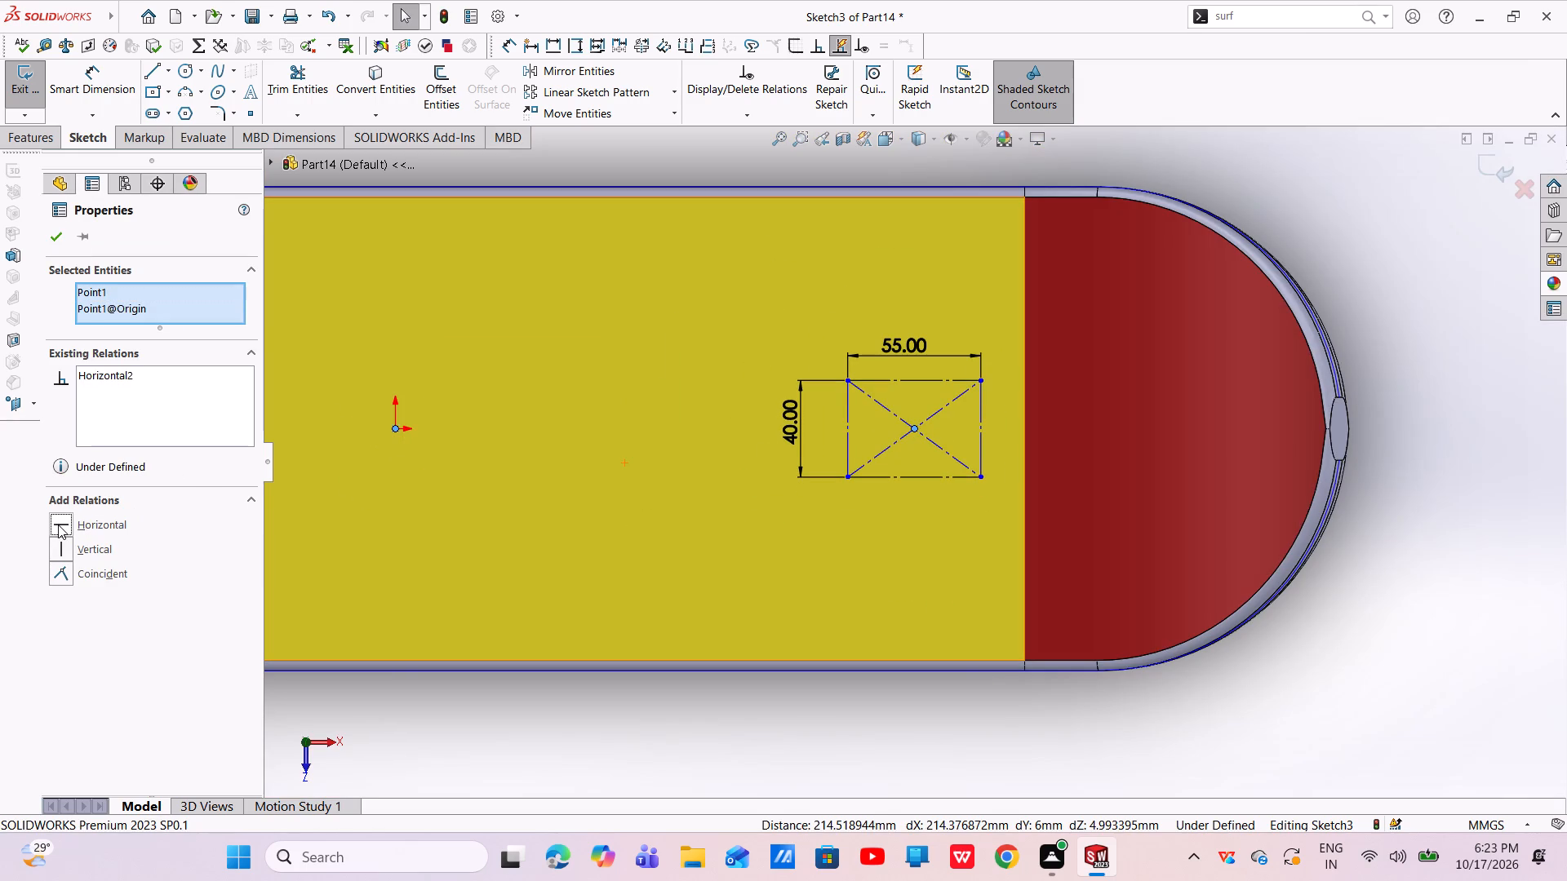
pyautogui.click(64, 231)
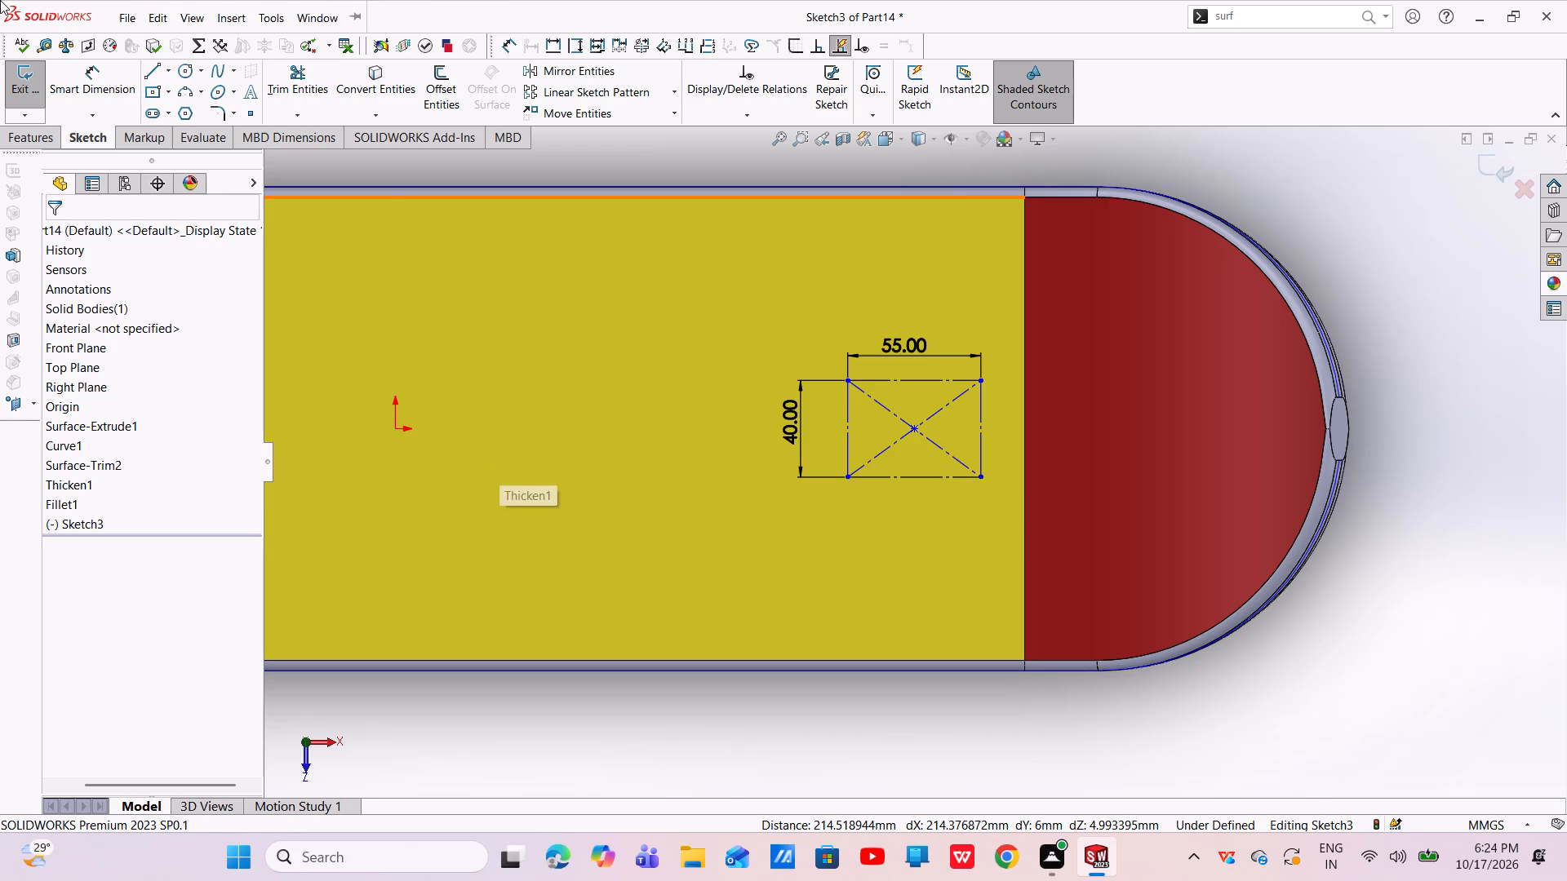
# Dimension the rectangle's outer short side 20 mm from the boundary edge between the yellow and red faces, and exit the sketch.
pyautogui.click(117, 80)
pyautogui.scroll(-6, 1056, 410)
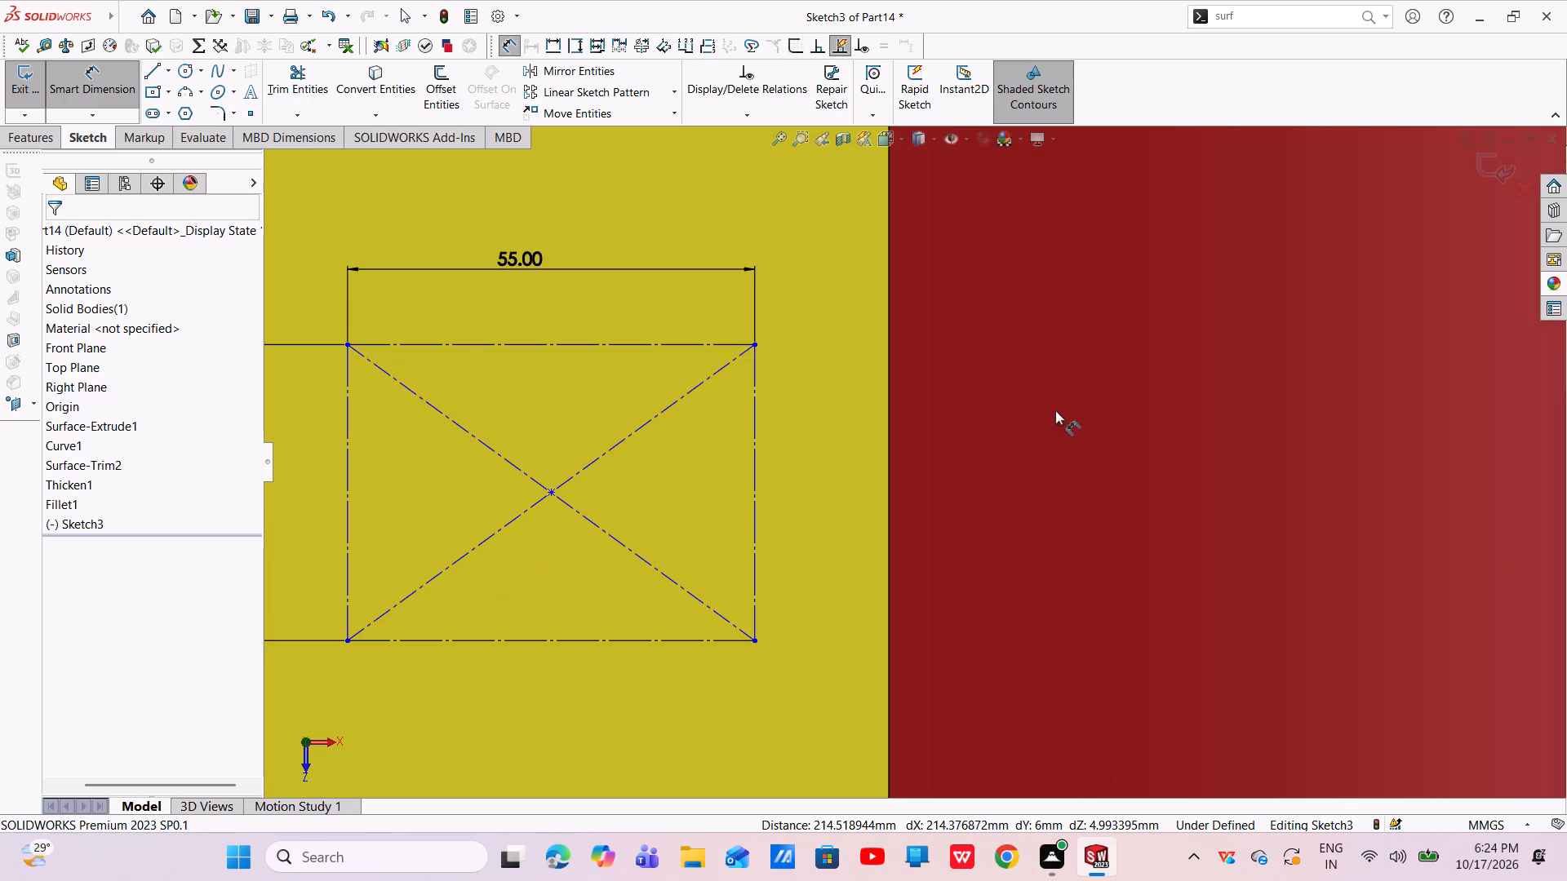
pyautogui.click(887, 471)
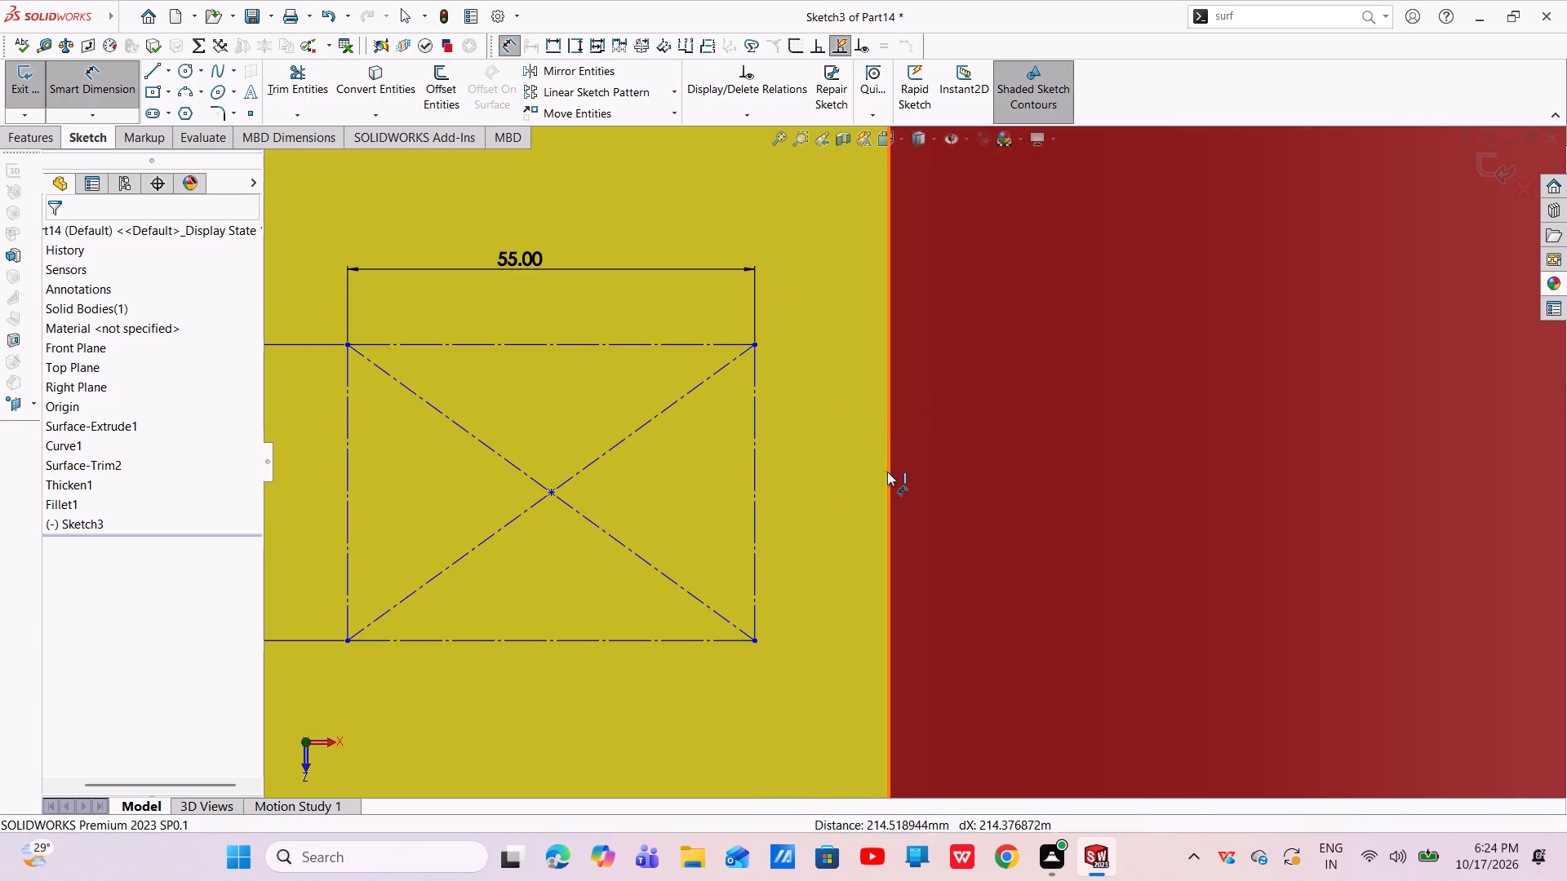
pyautogui.click(757, 484)
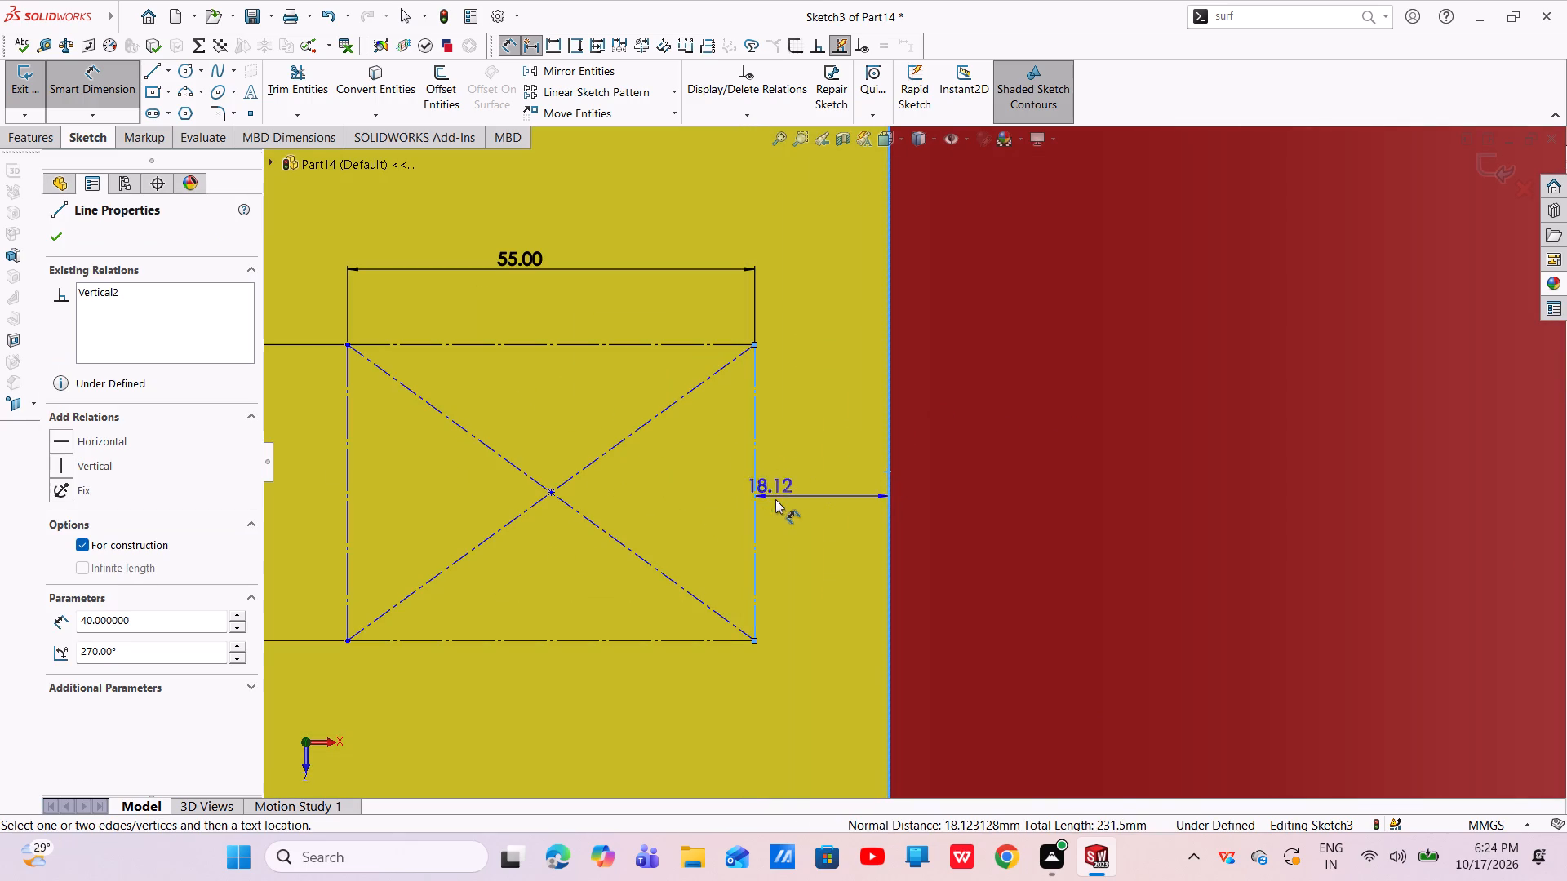
pyautogui.click(806, 718)
pyautogui.press('BackSpace')
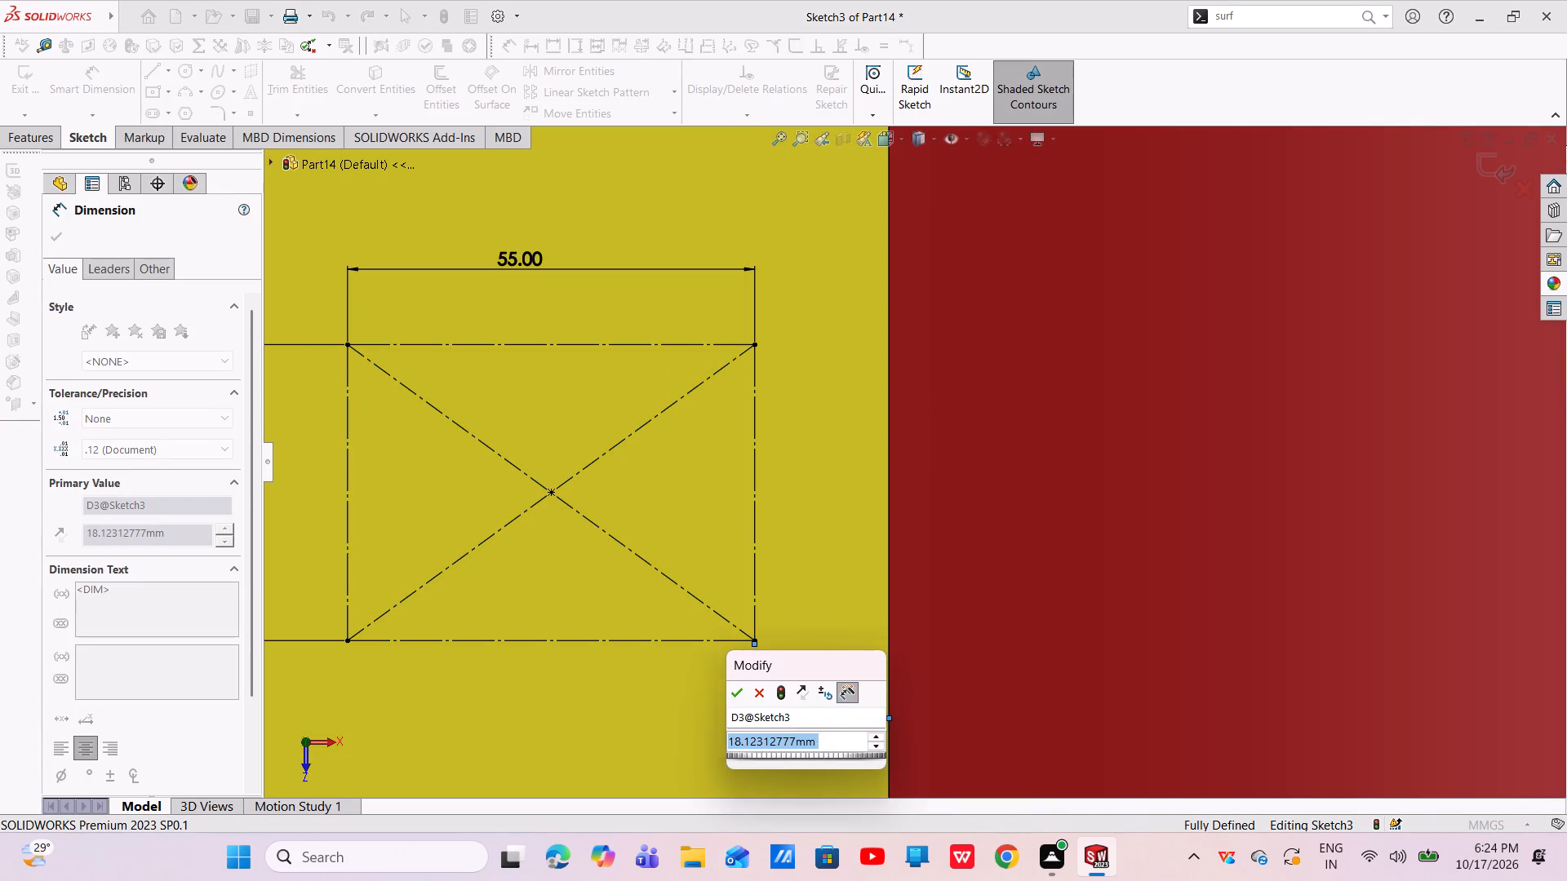
pyautogui.write('20')
pyautogui.press('Return')
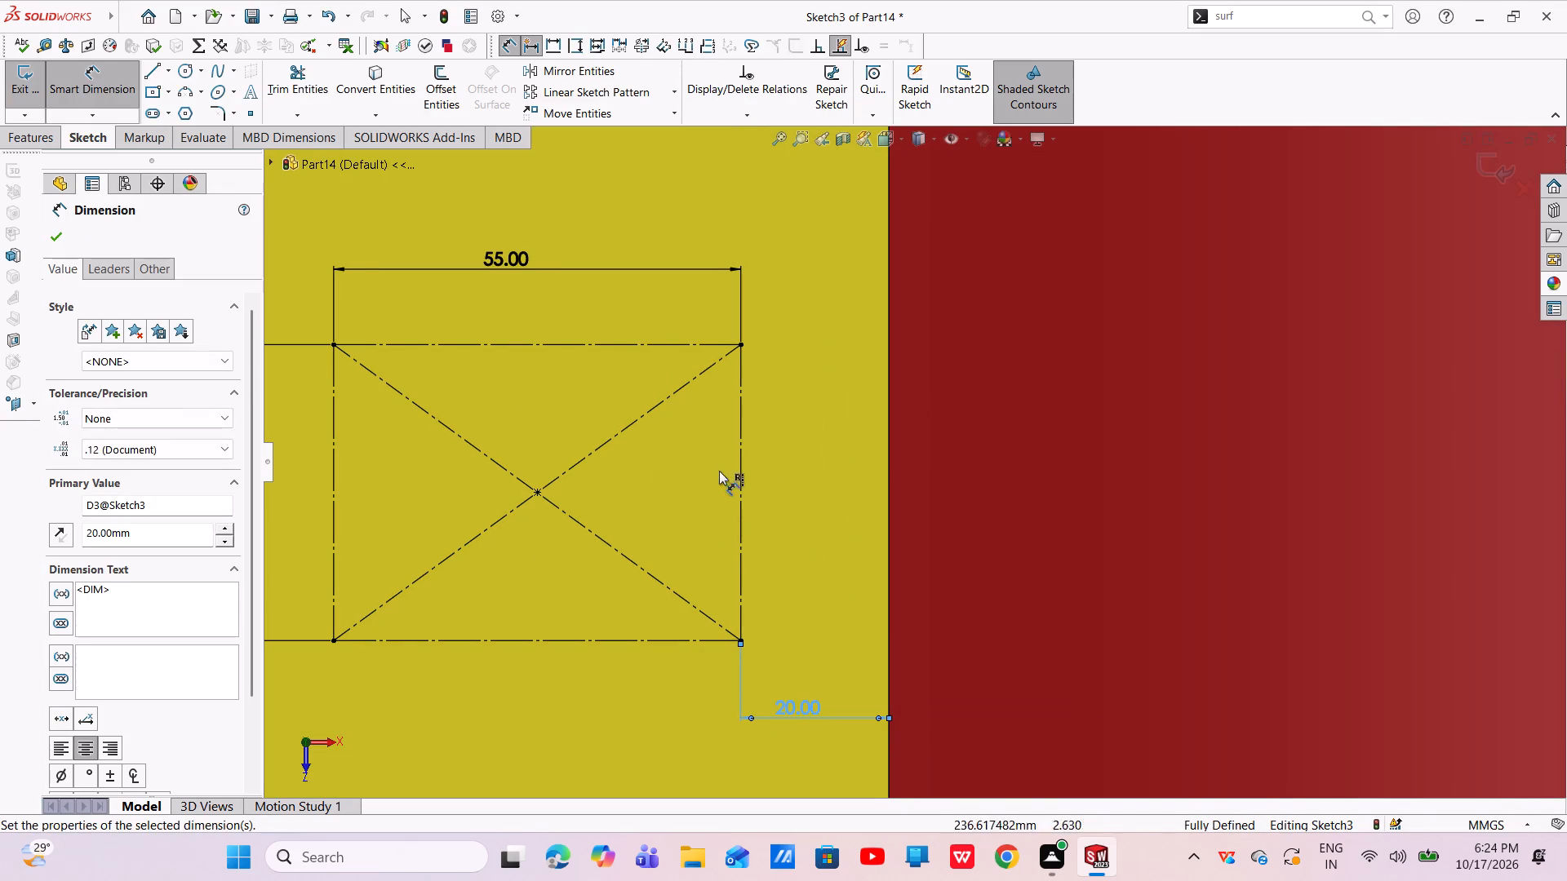
pyautogui.scroll(5, 720, 469)
pyautogui.click(57, 245)
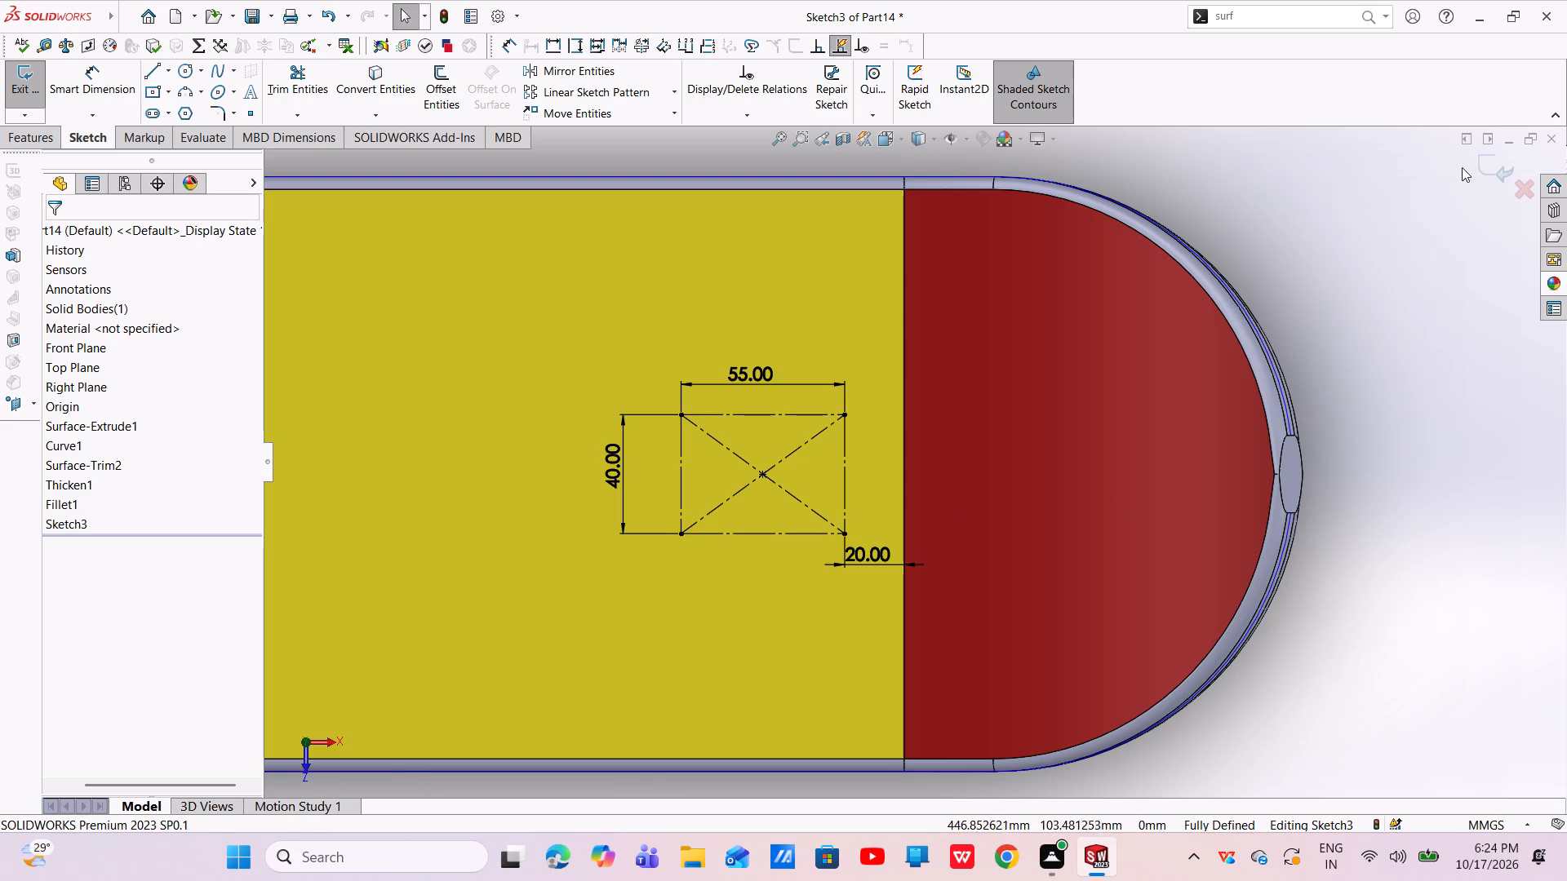
pyautogui.click(1500, 169)
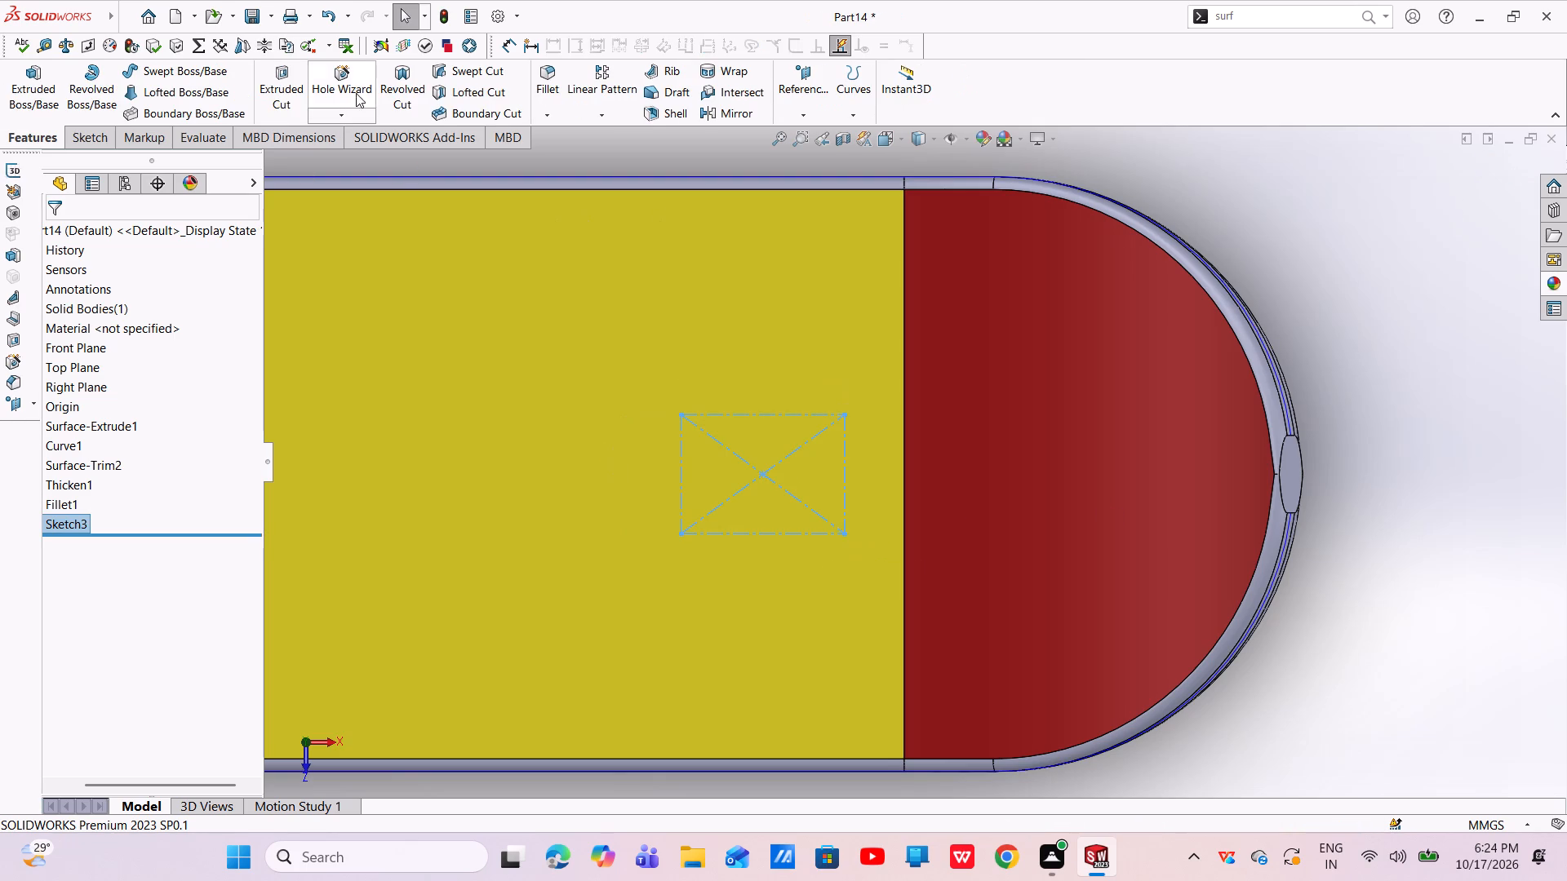
# Start a Hole Wizard countersink for an ANSI Metric flat head screw, keeping the custom sizing values, and turn off Show custom sizing.
pyautogui.click(362, 80)
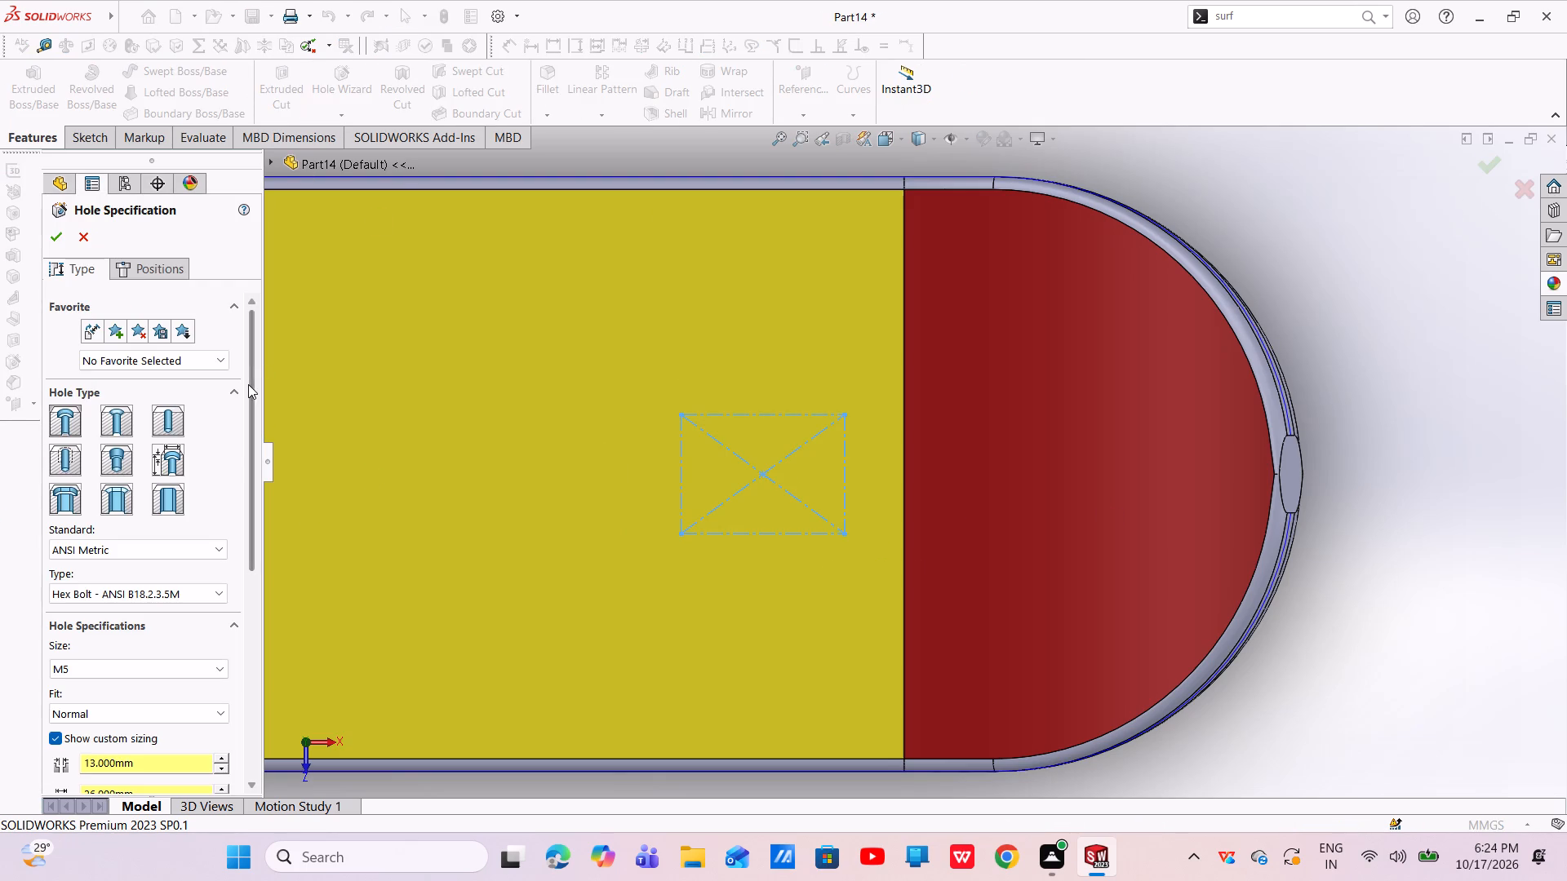
pyautogui.moveTo(248, 384); pyautogui.dragTo(250, 470)
pyautogui.moveTo(250, 470); pyautogui.dragTo(257, 416)
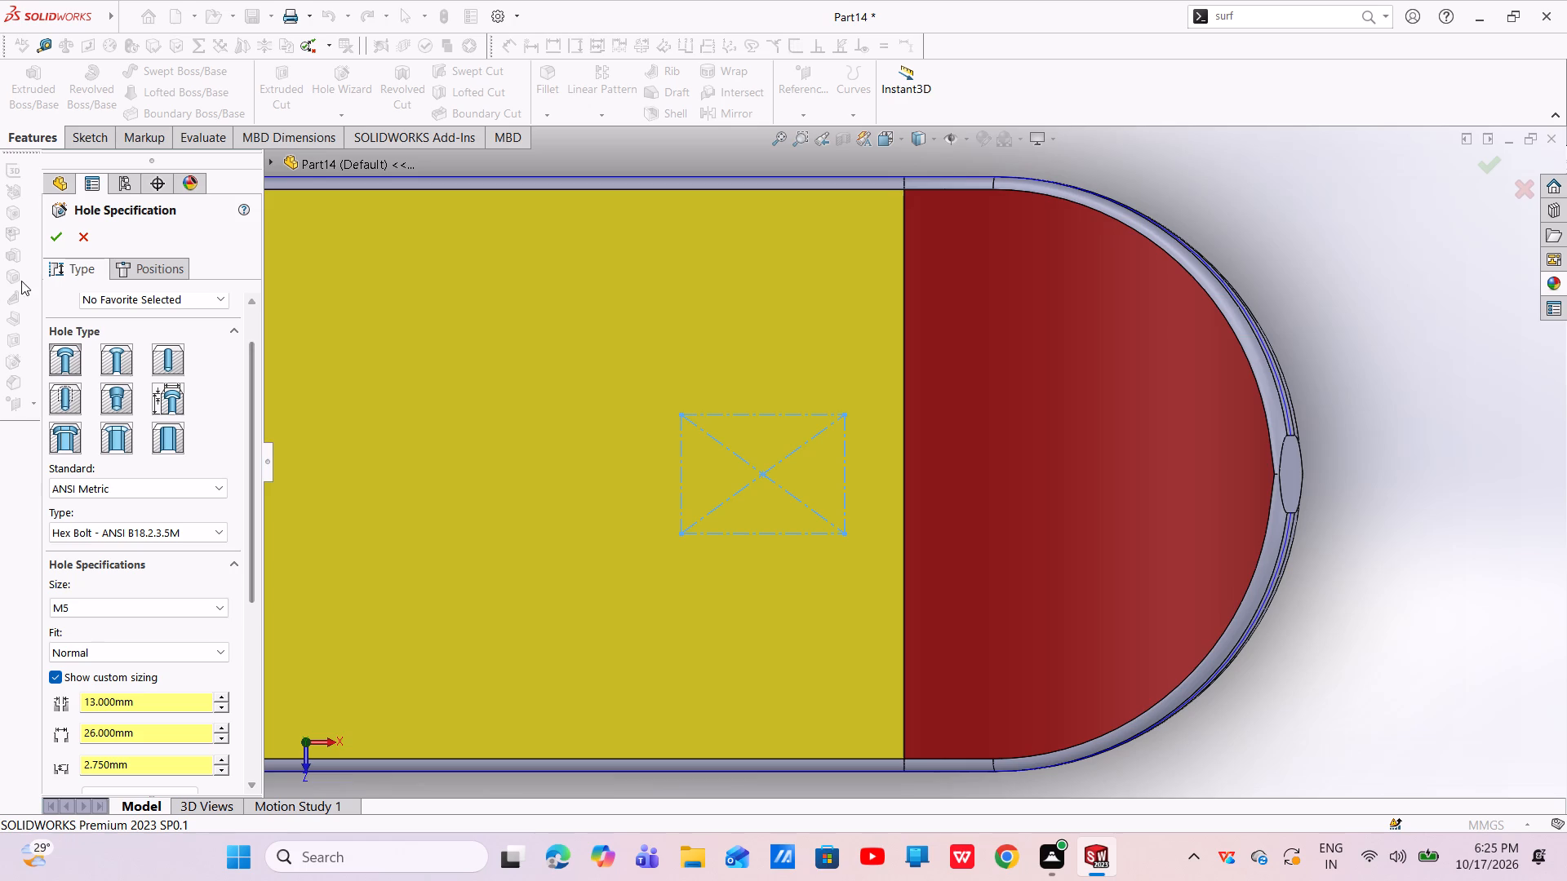
pyautogui.click(108, 366)
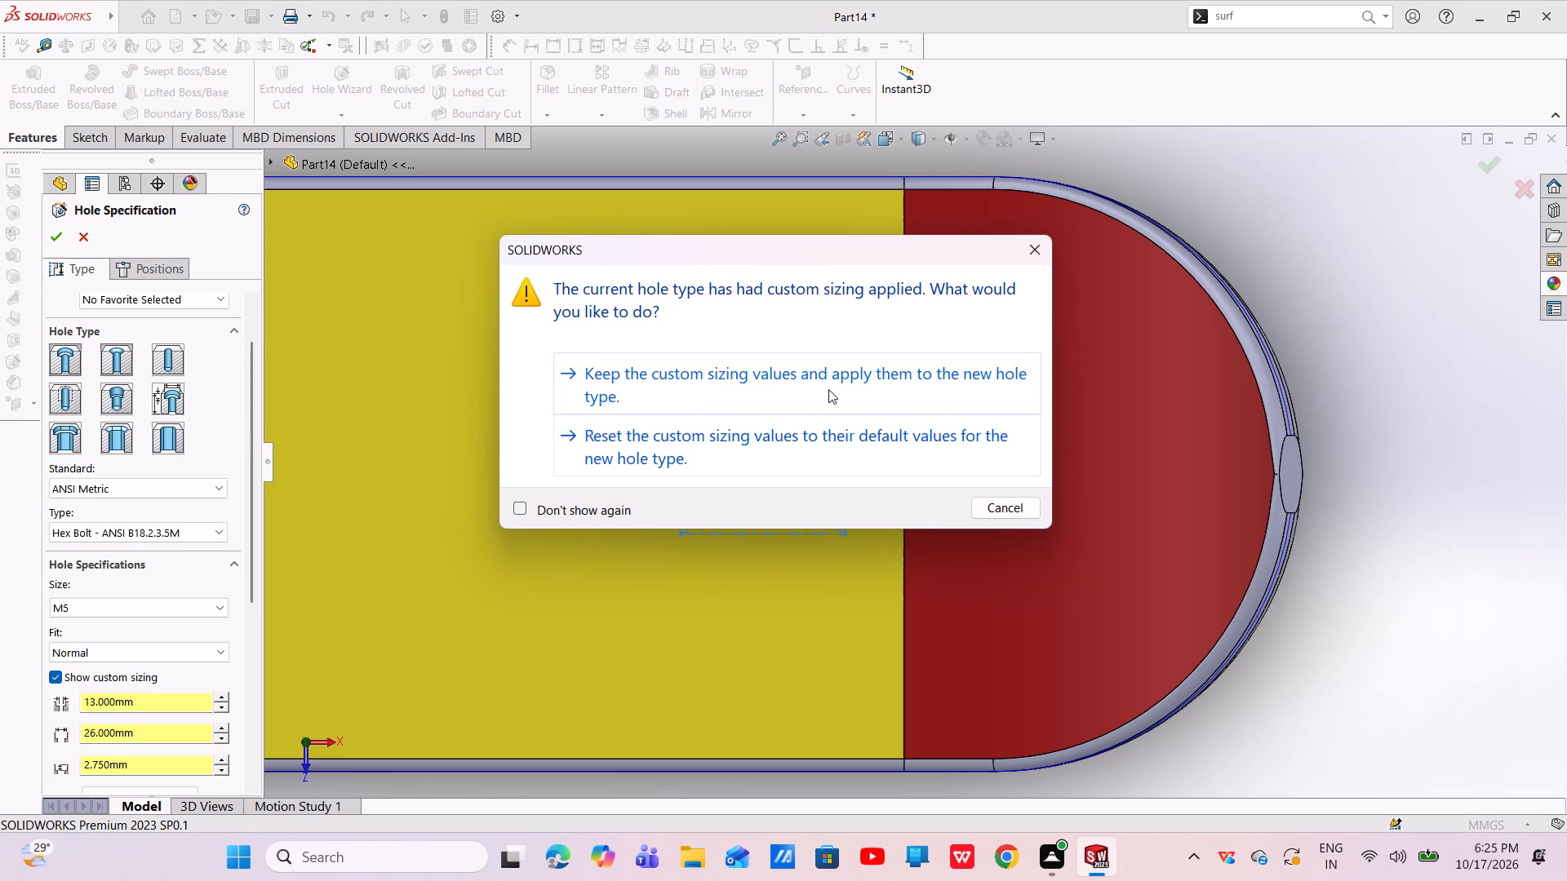
pyautogui.click(880, 383)
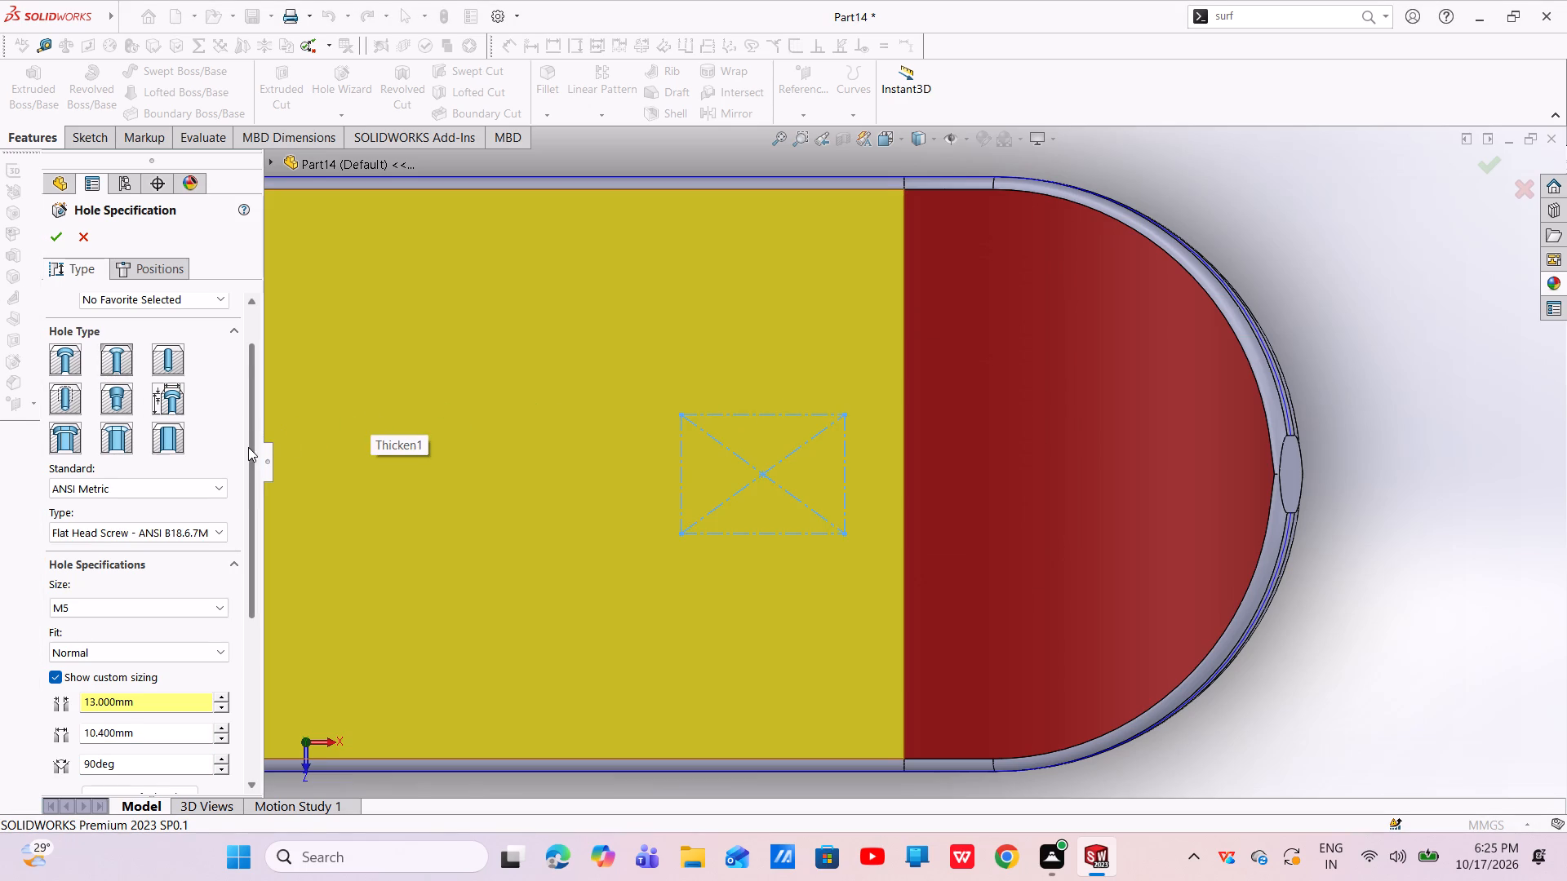
pyautogui.moveTo(248, 447); pyautogui.dragTo(254, 489)
pyautogui.click(48, 602)
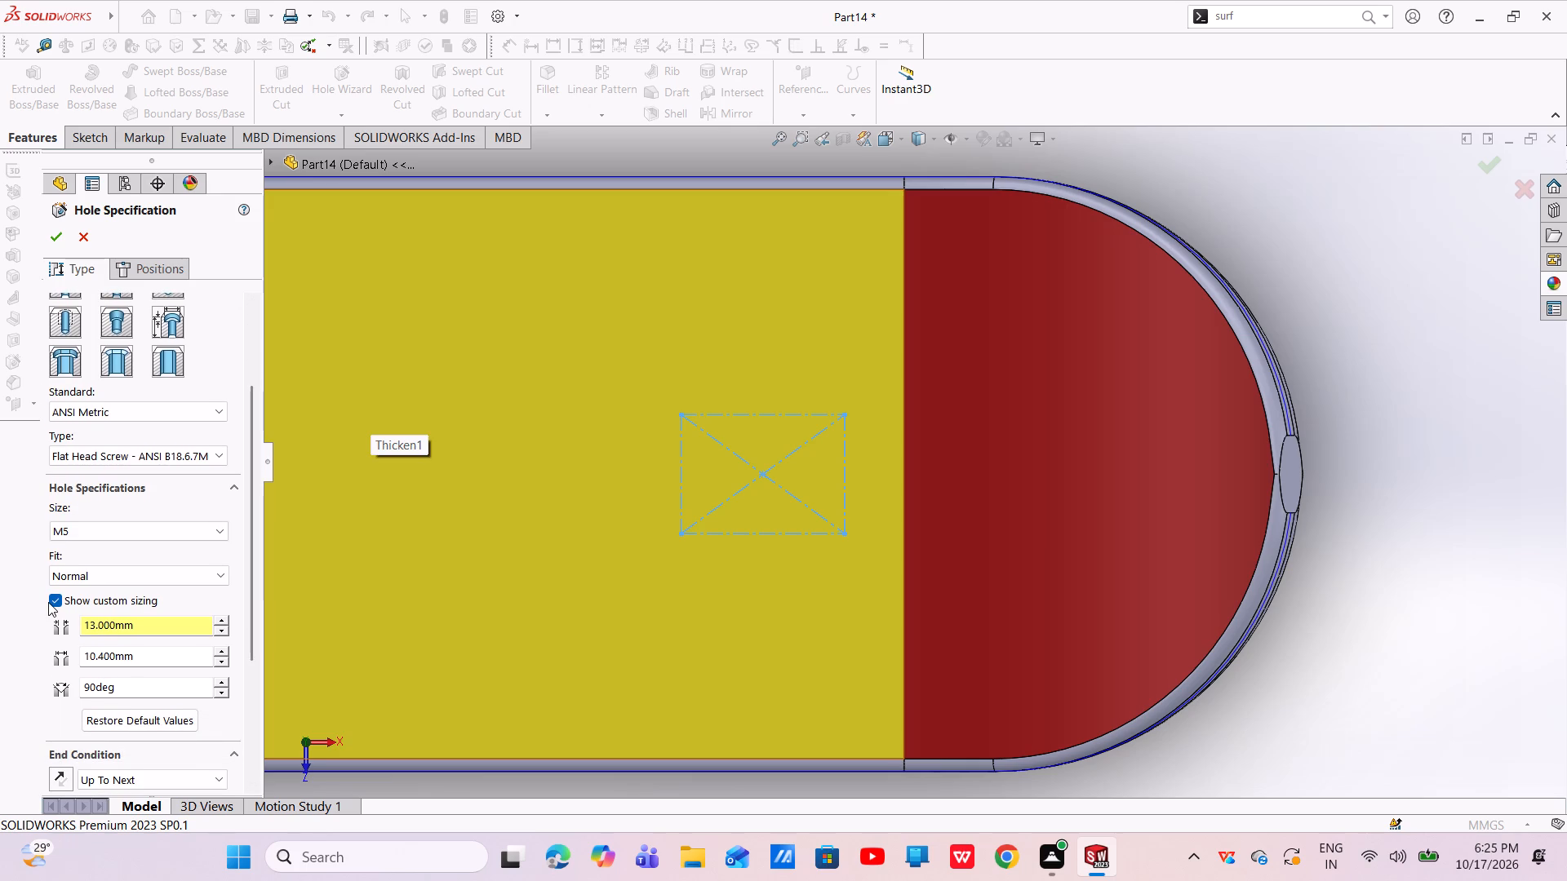
pyautogui.click(55, 596)
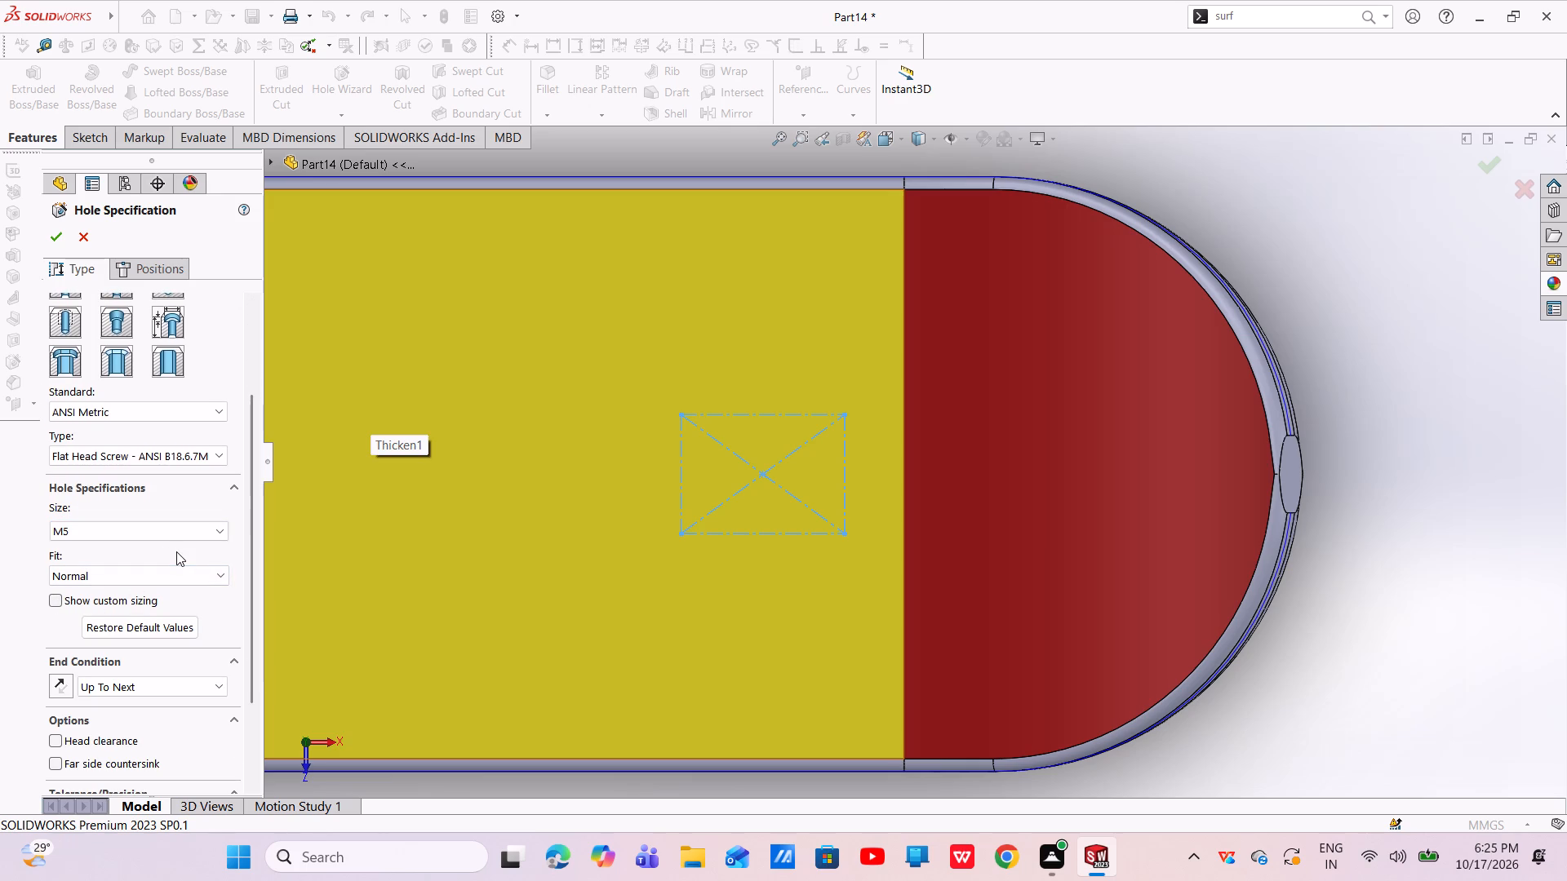
pyautogui.scroll(3, 181, 383)
pyautogui.click(119, 423)
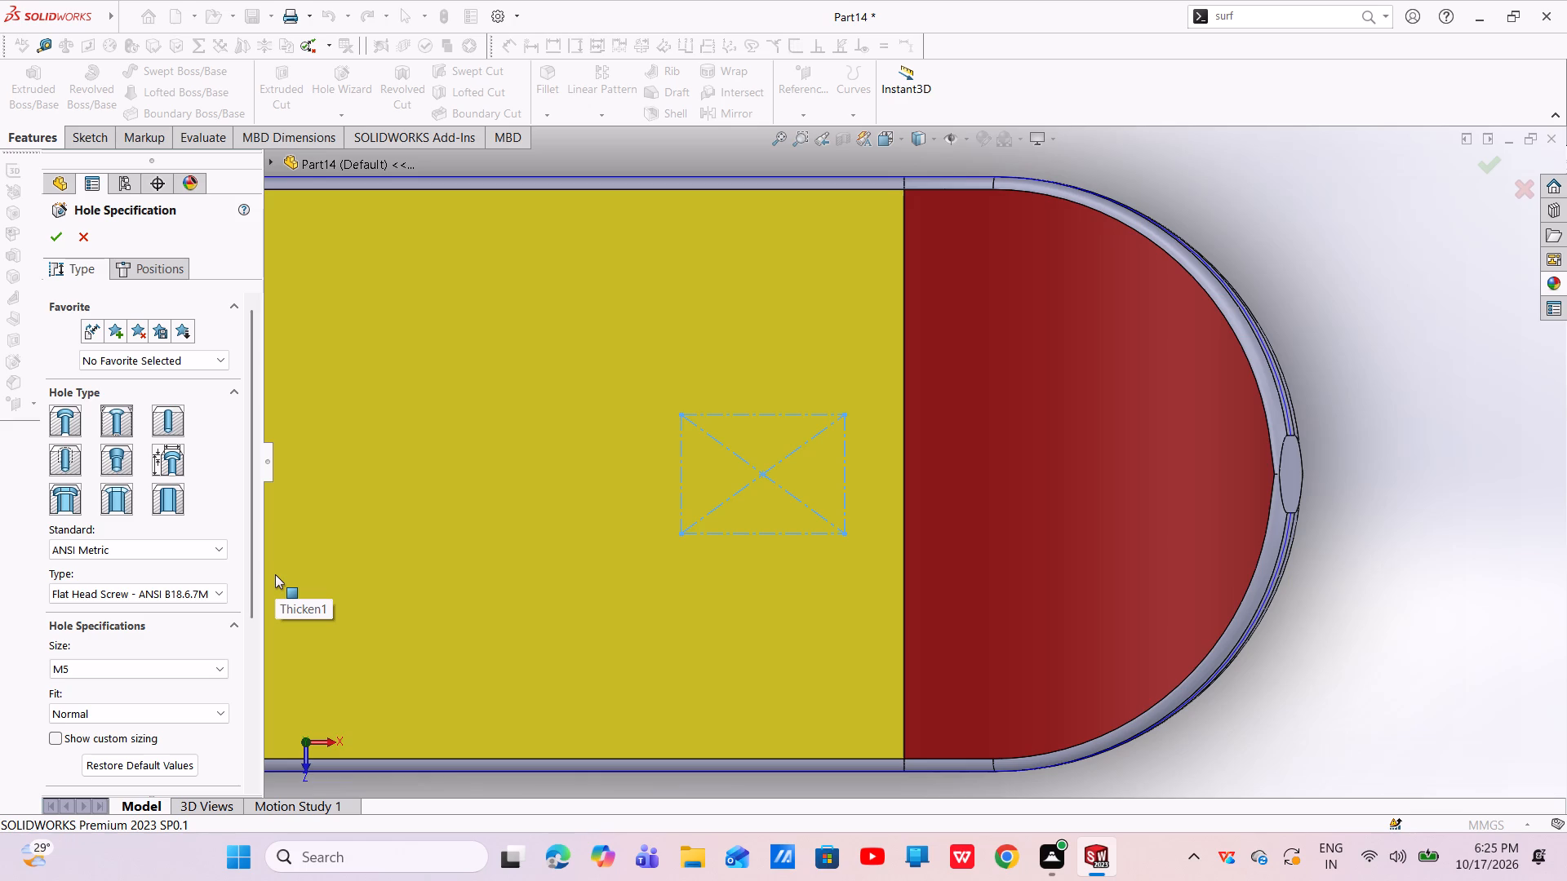
# Set the countersunk hole's size to M4 and its end condition to Through All.
pyautogui.click(180, 671)
pyautogui.click(82, 748)
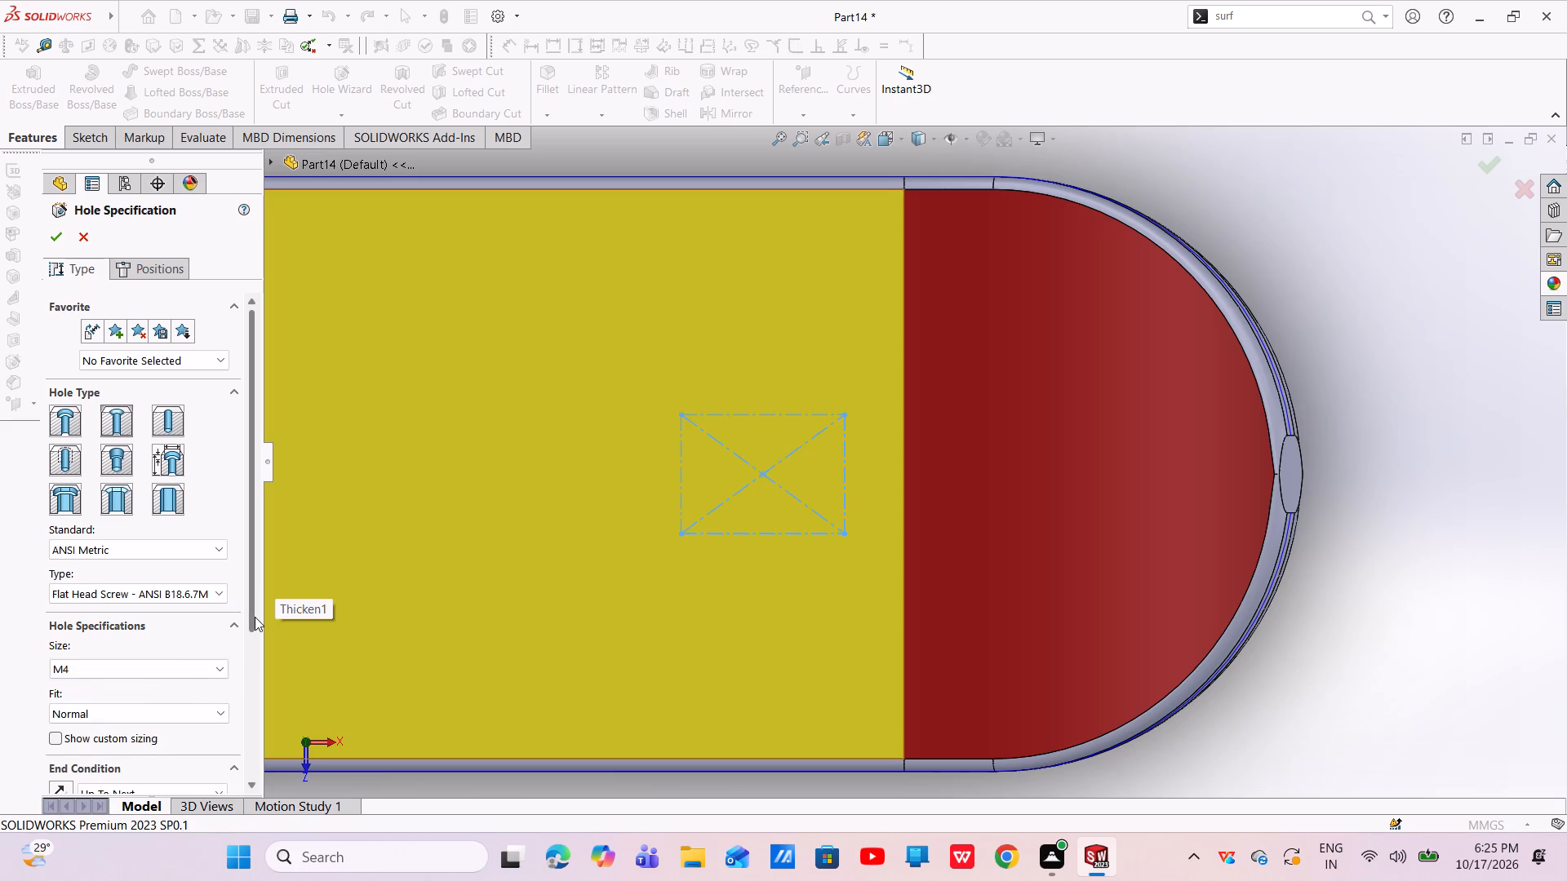
pyautogui.moveTo(255, 617); pyautogui.dragTo(254, 716)
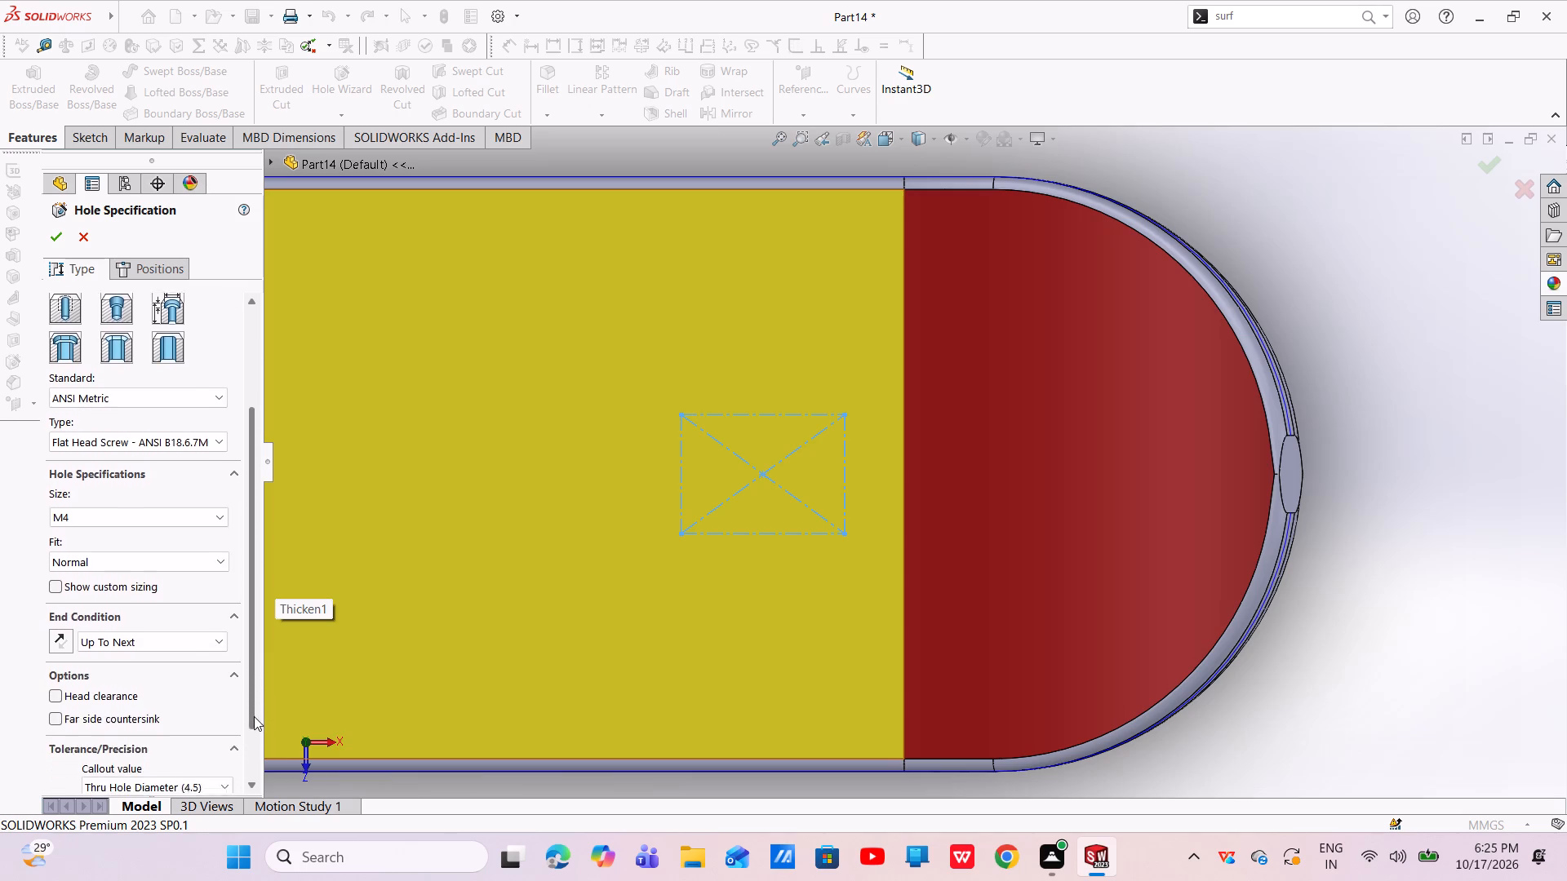
pyautogui.moveTo(254, 716); pyautogui.dragTo(257, 771)
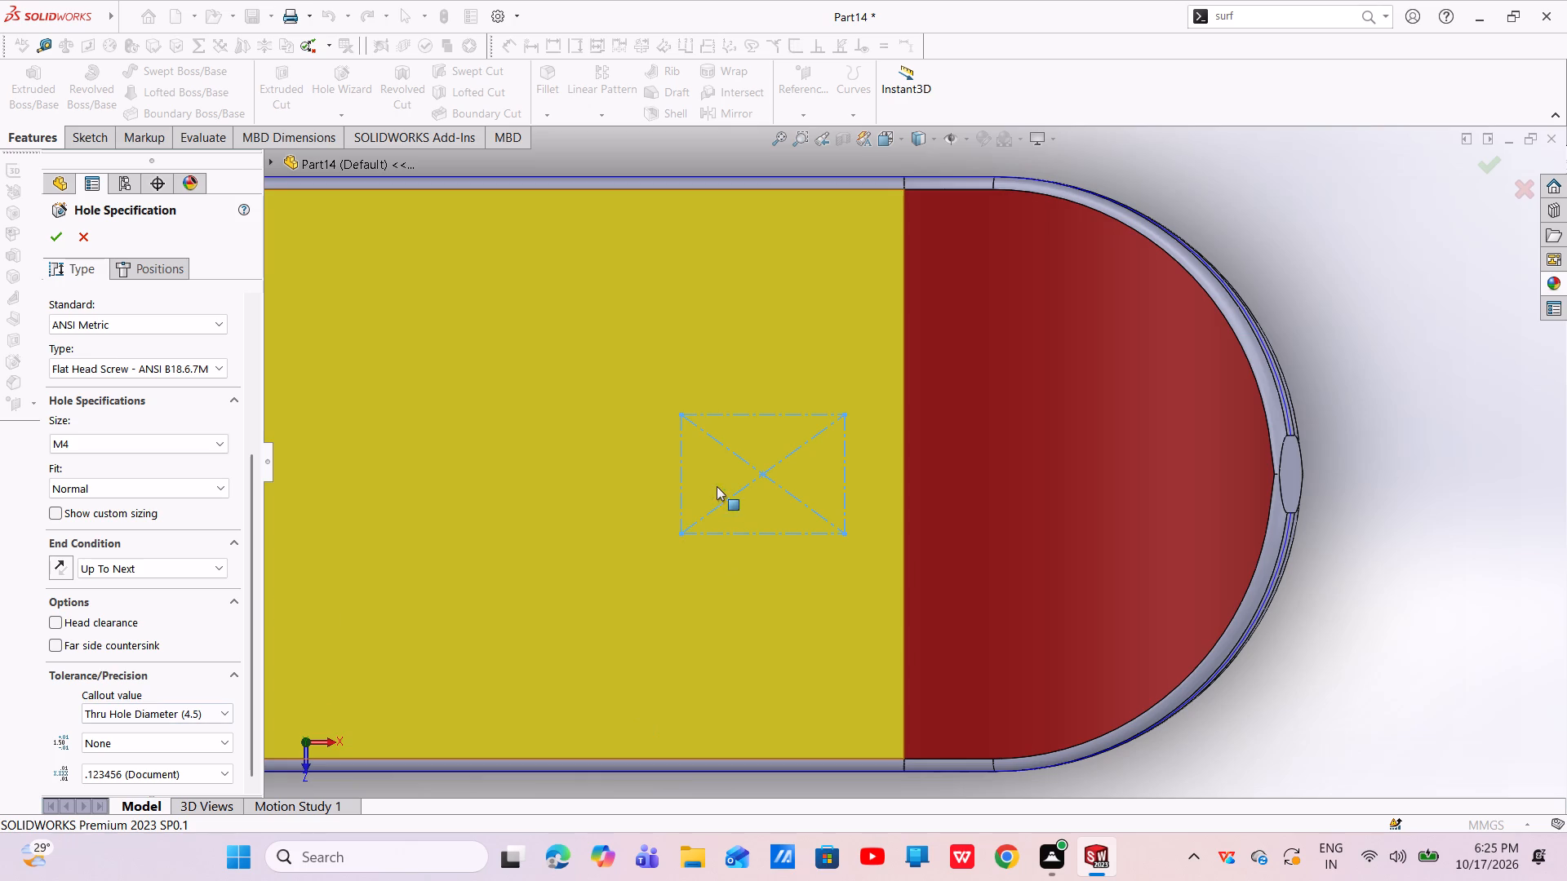
pyautogui.click(220, 568)
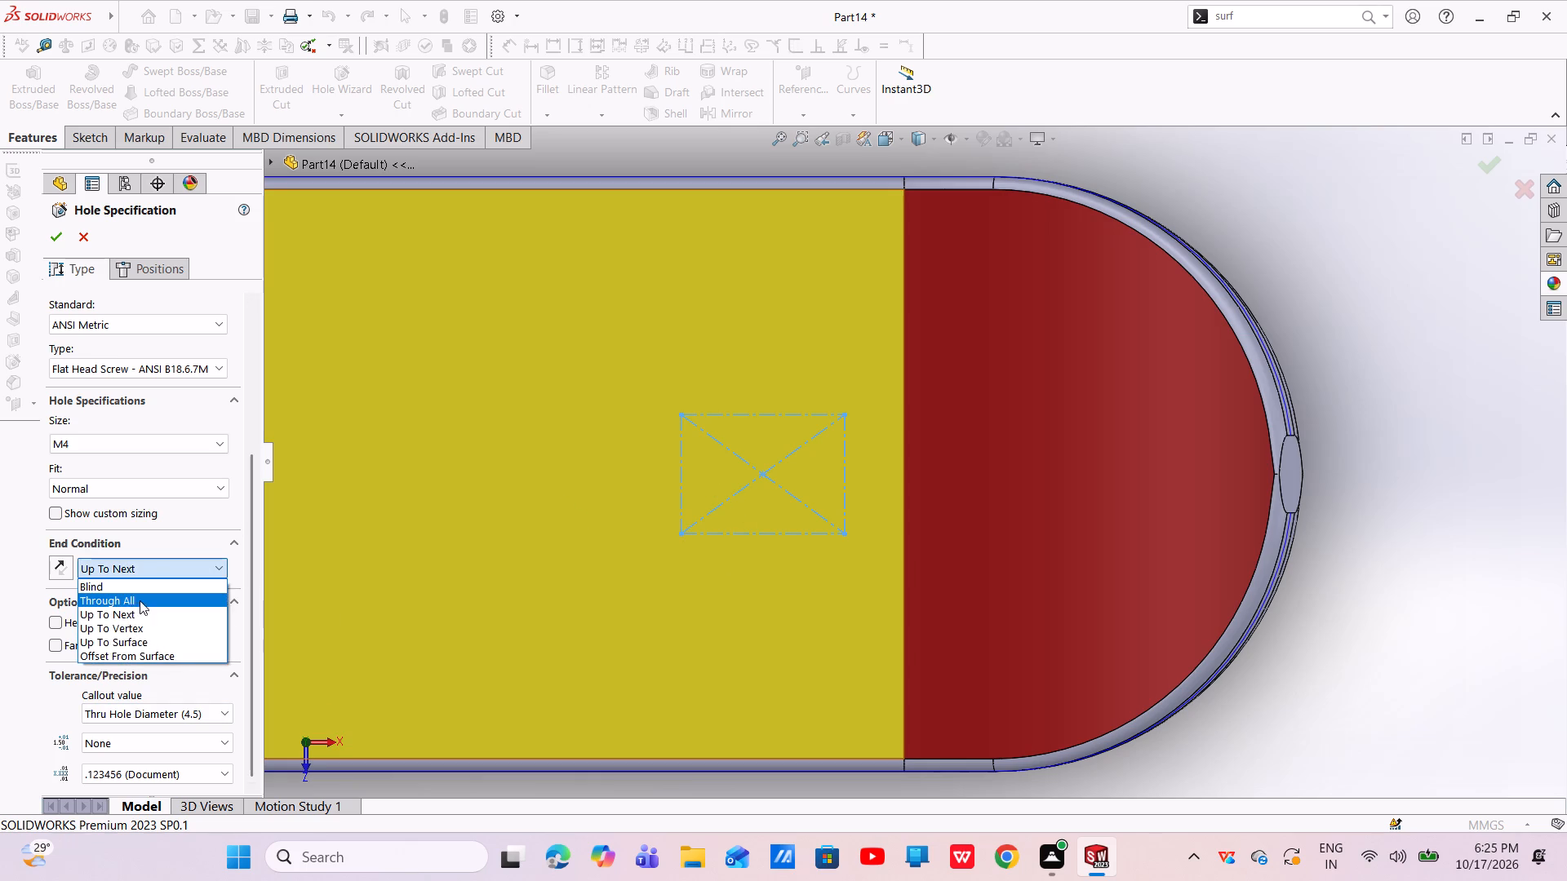
pyautogui.click(130, 604)
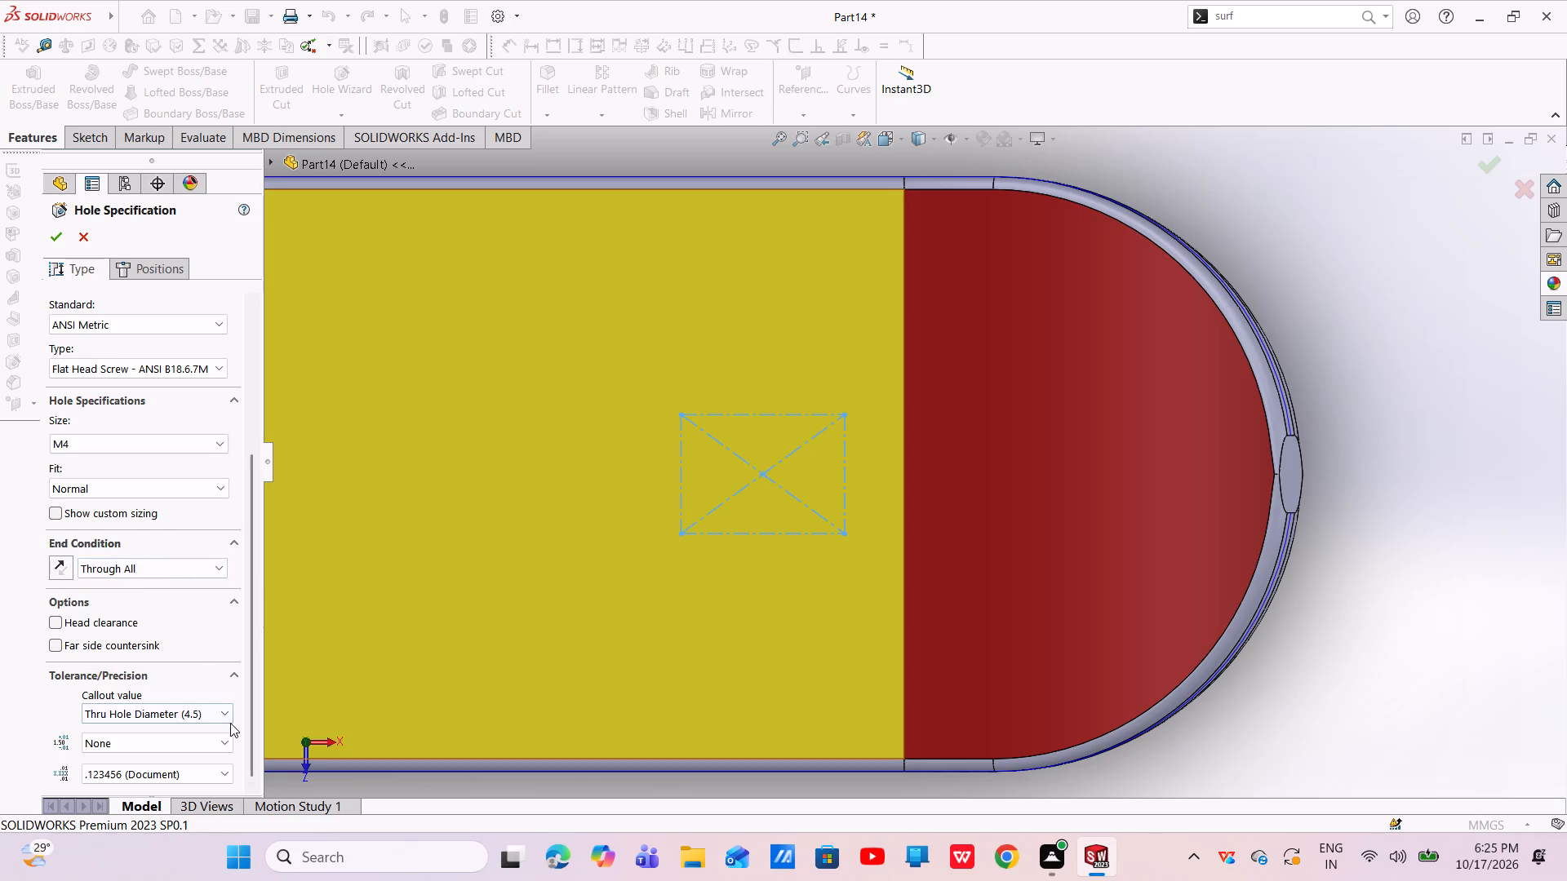
# Position the M4 countersunk holes on the four corners of the construction rectangle using a 3D sketch, and finish the hole feature.
pyautogui.click(161, 270)
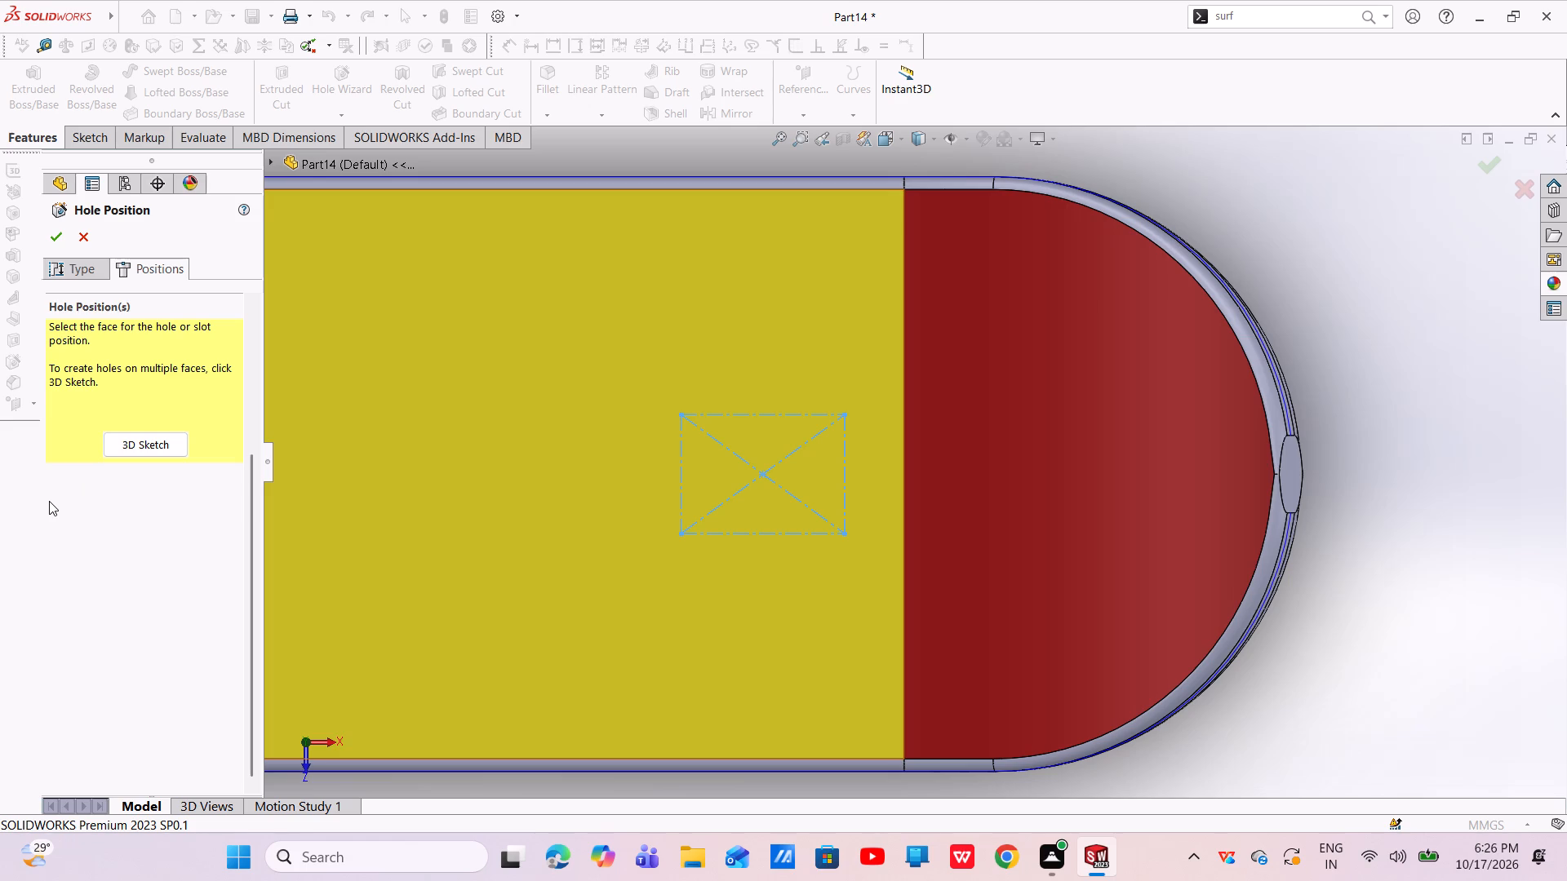
pyautogui.click(846, 415)
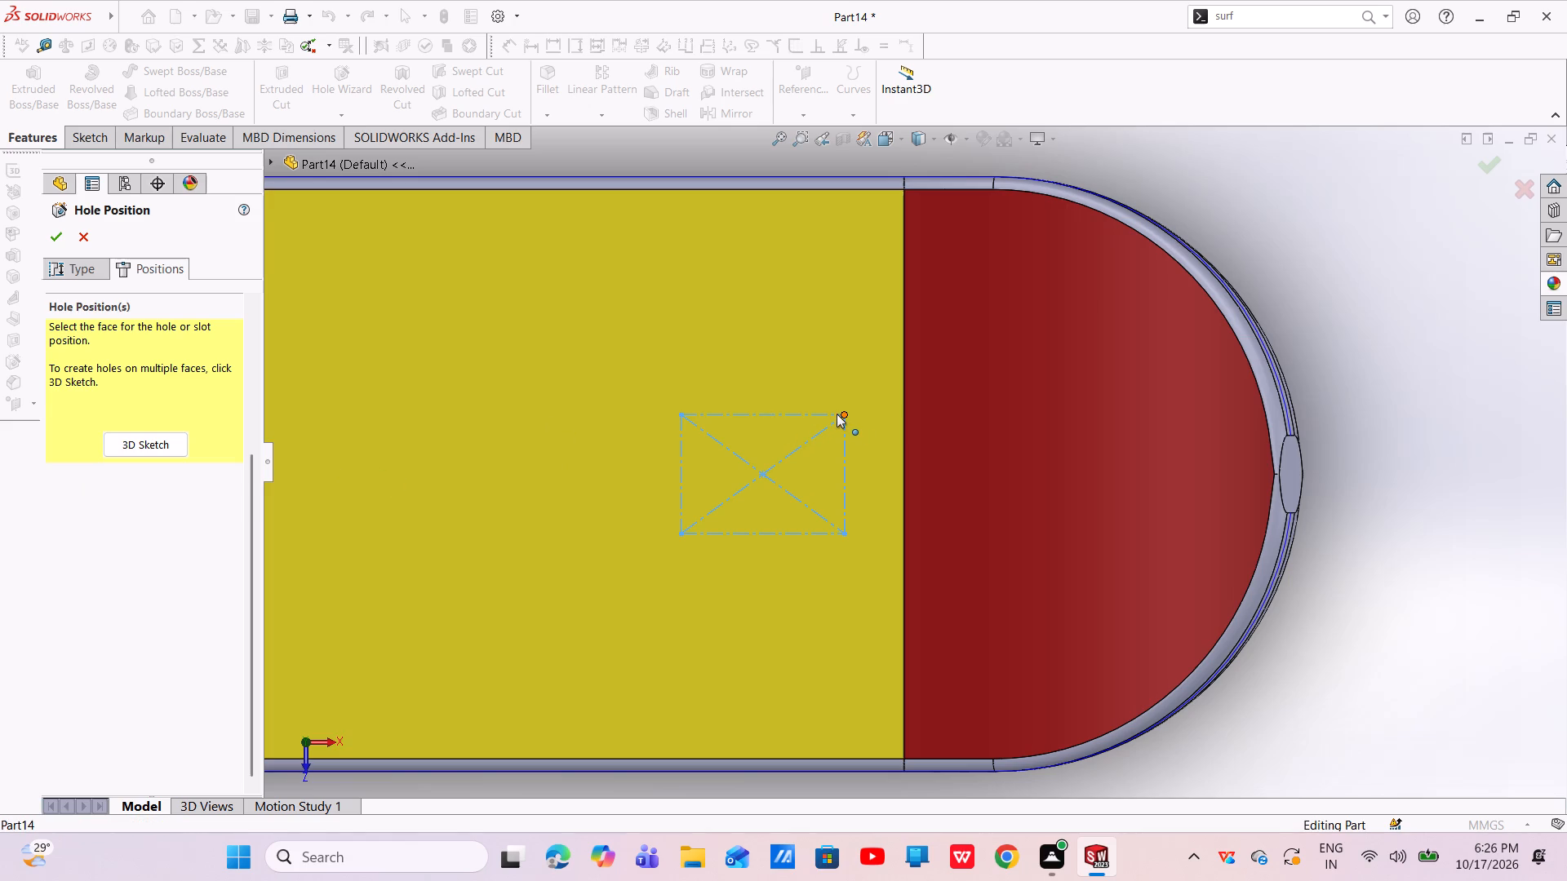
pyautogui.click(158, 272)
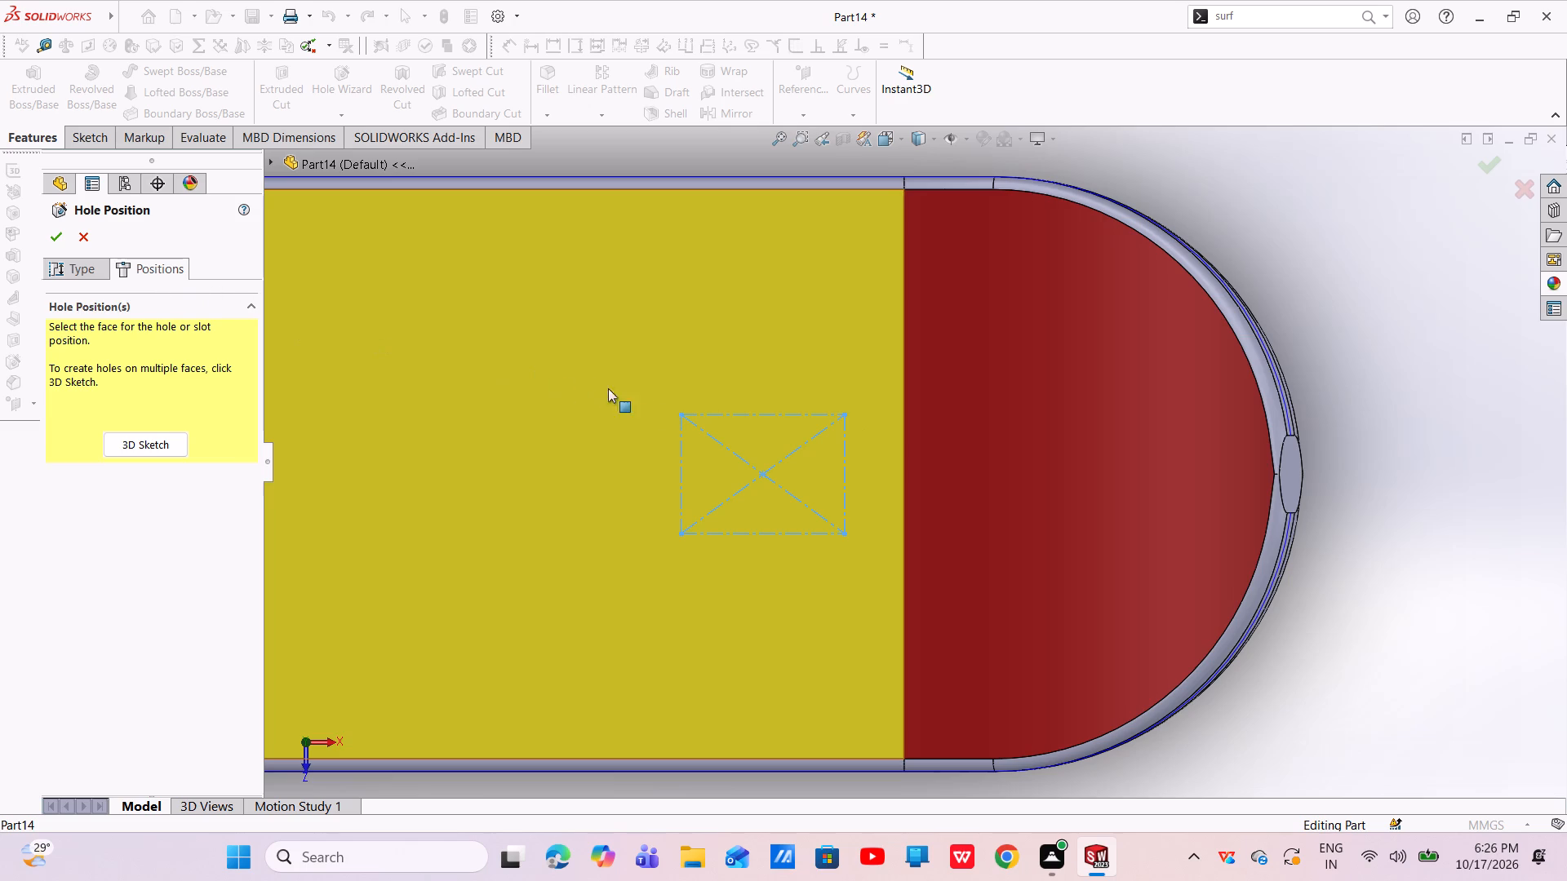
pyautogui.click(841, 412)
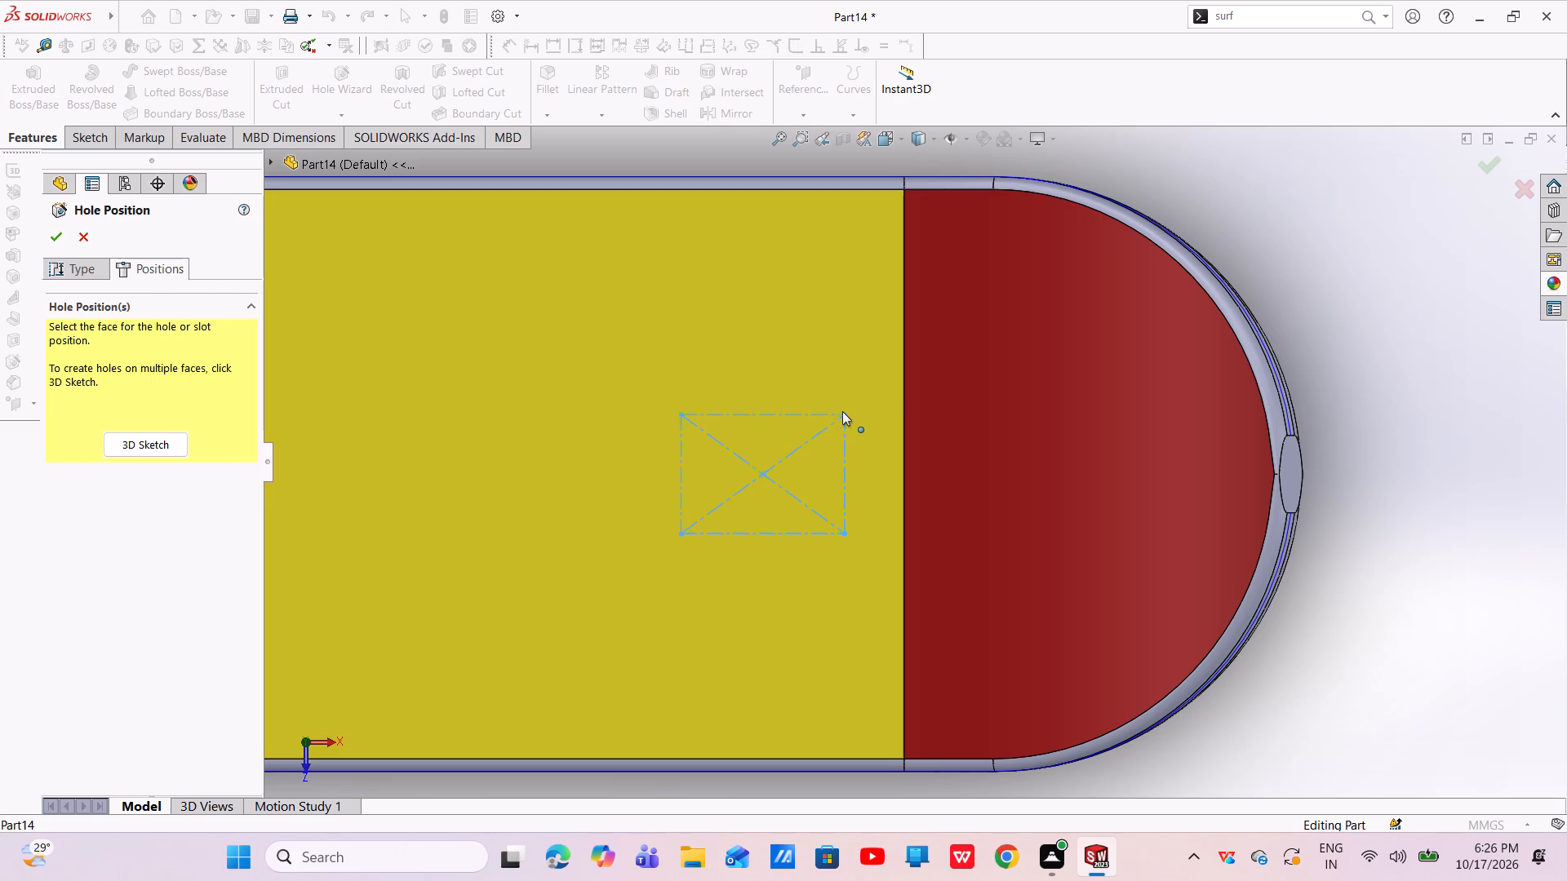
pyautogui.click(136, 444)
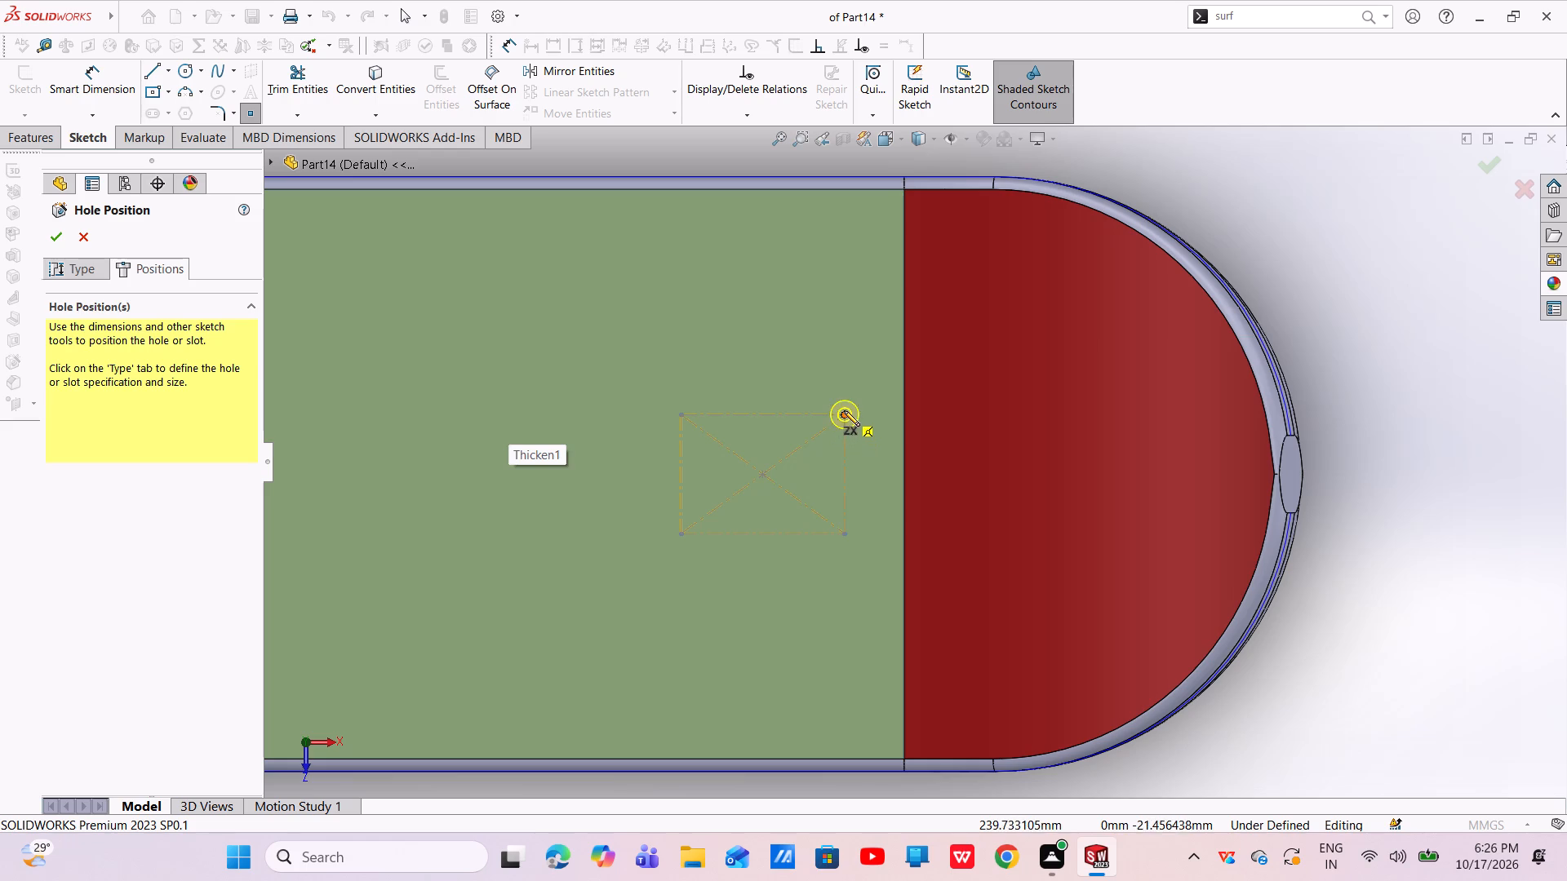
pyautogui.click(844, 410)
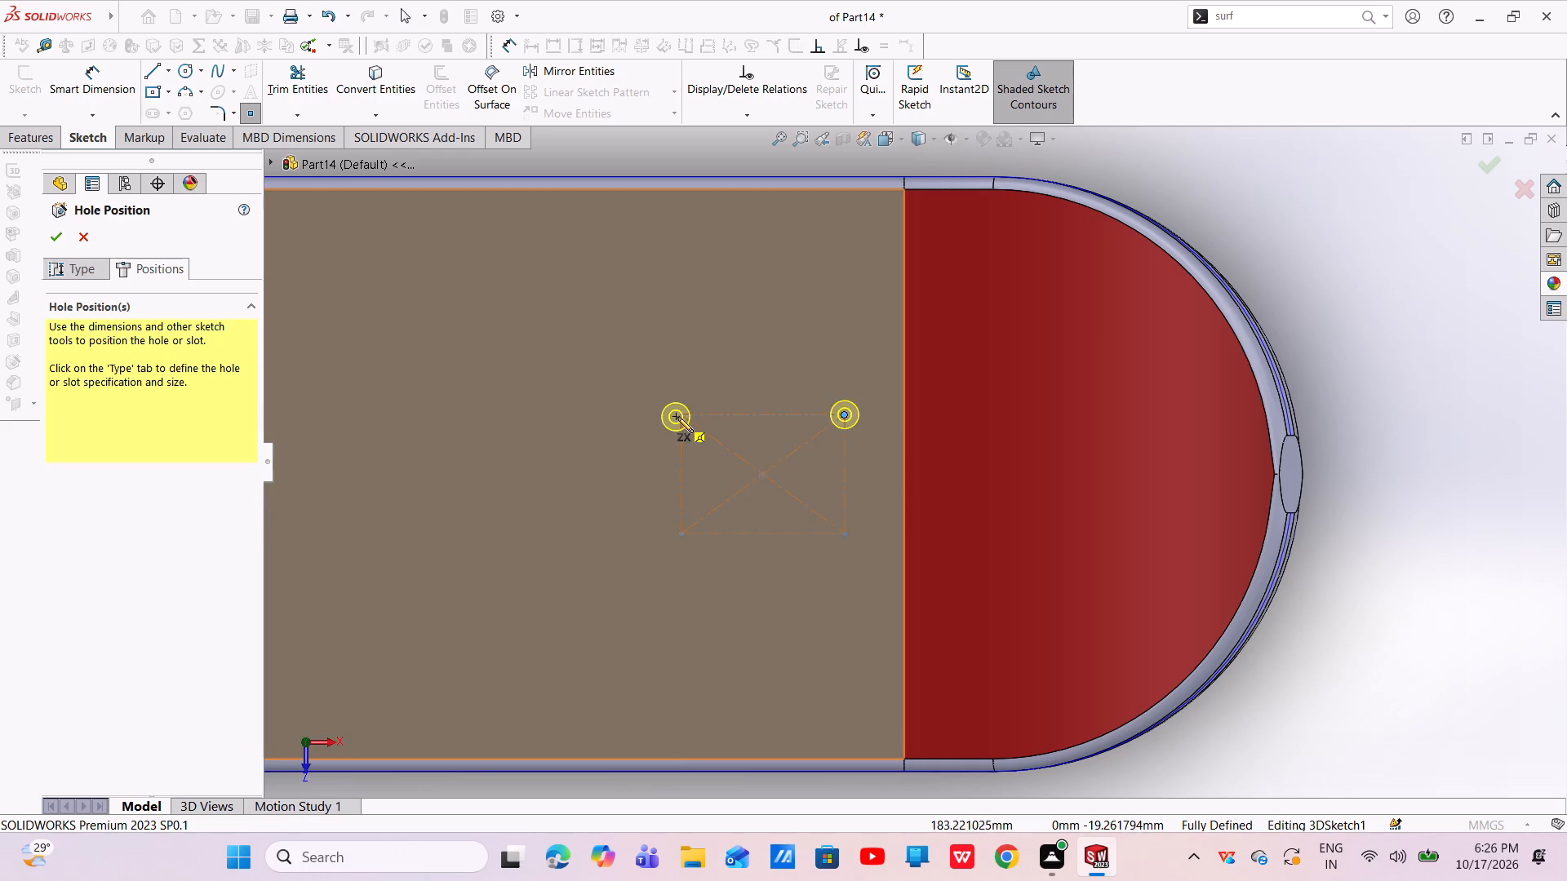
pyautogui.click(681, 417)
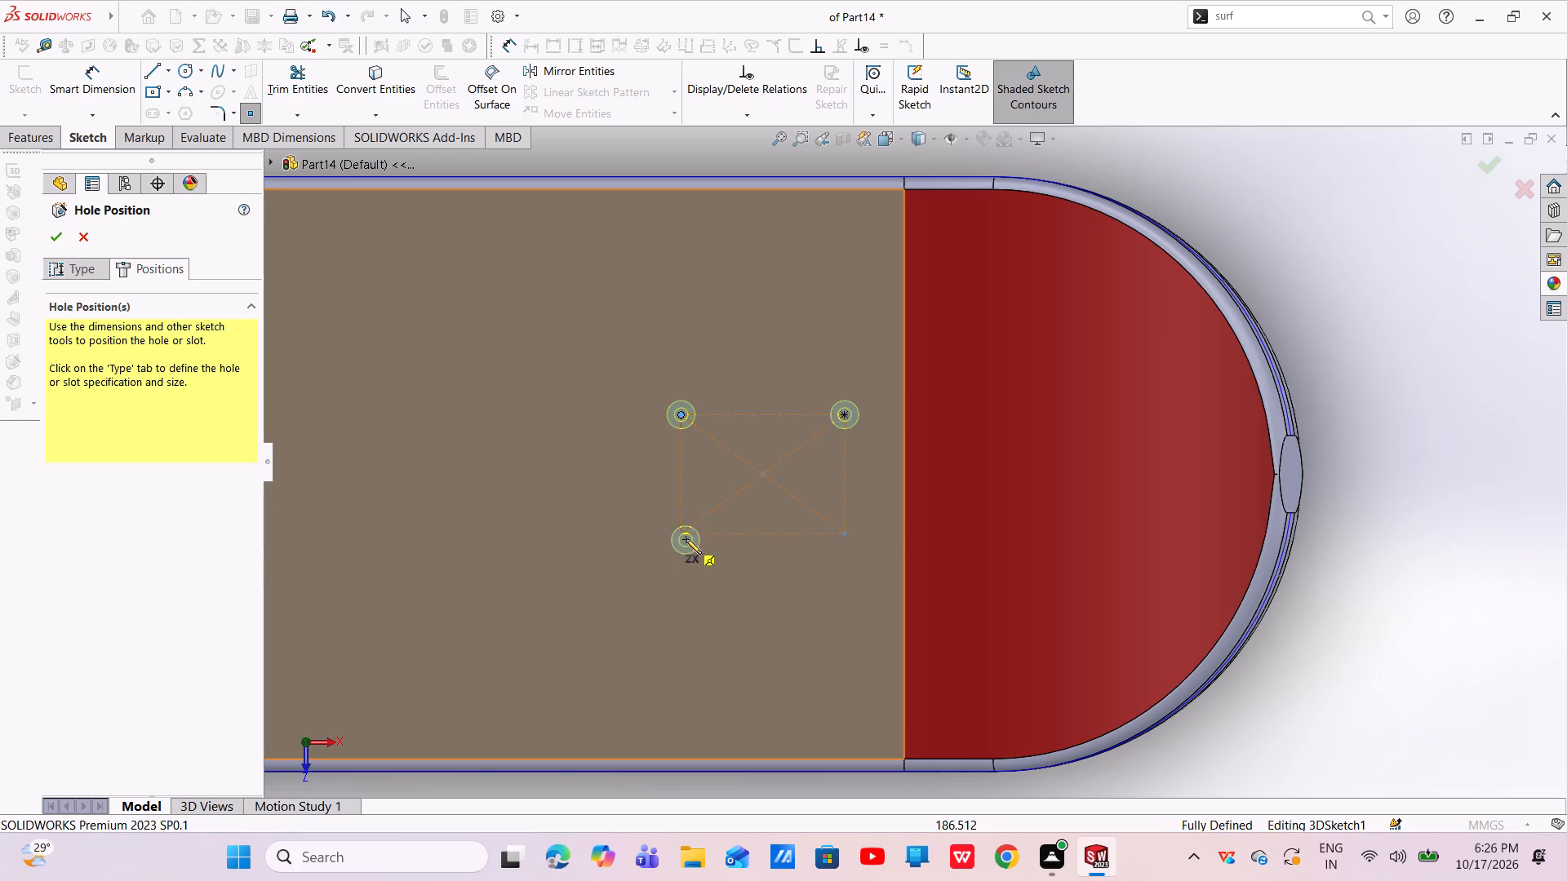
pyautogui.click(686, 533)
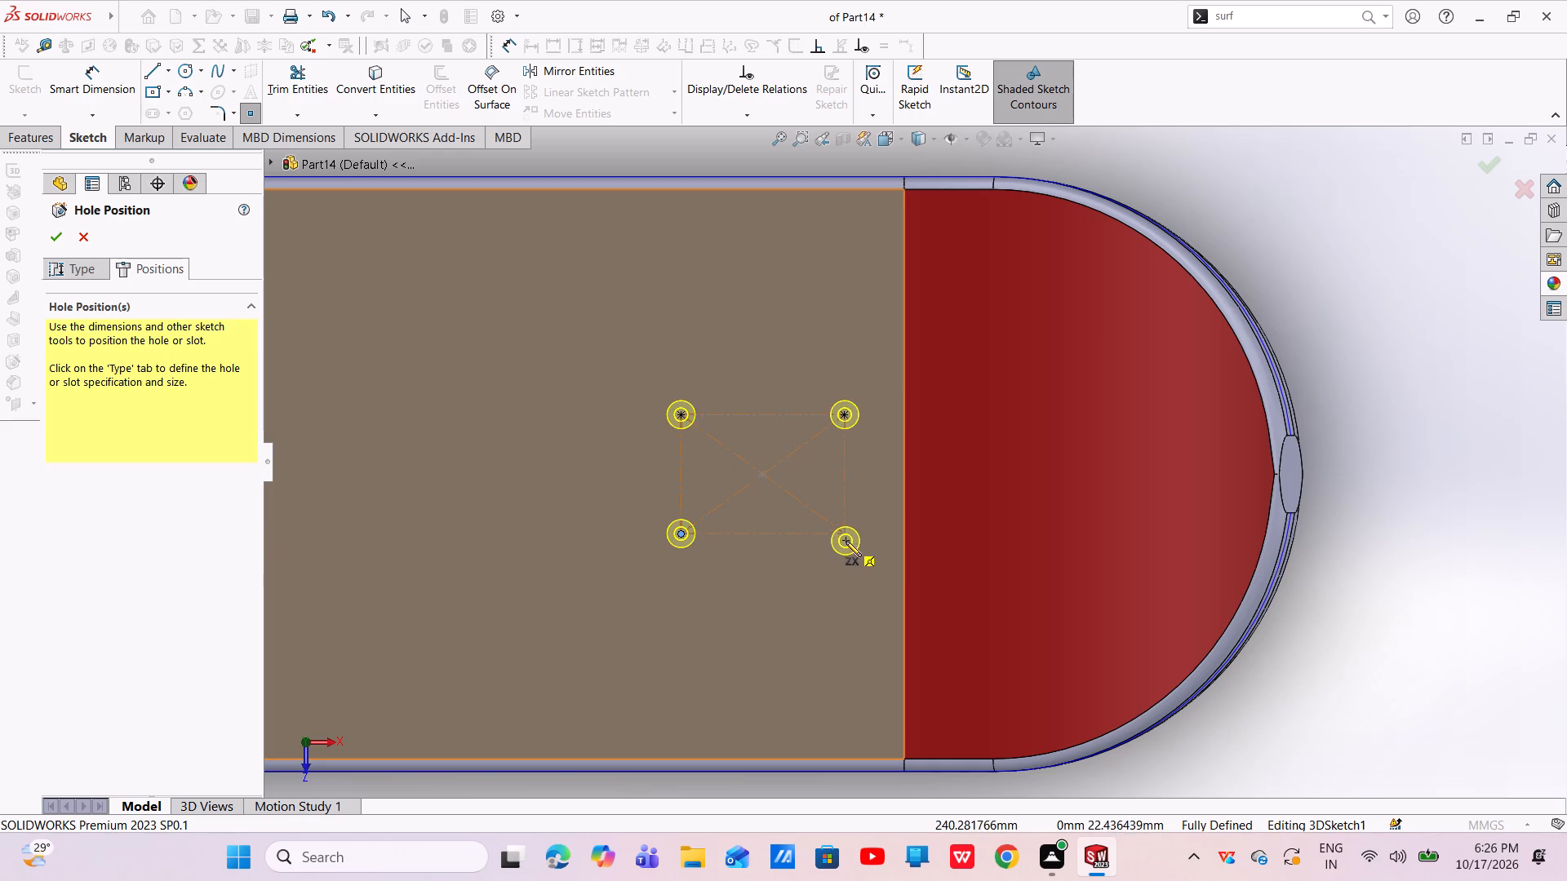
pyautogui.click(843, 533)
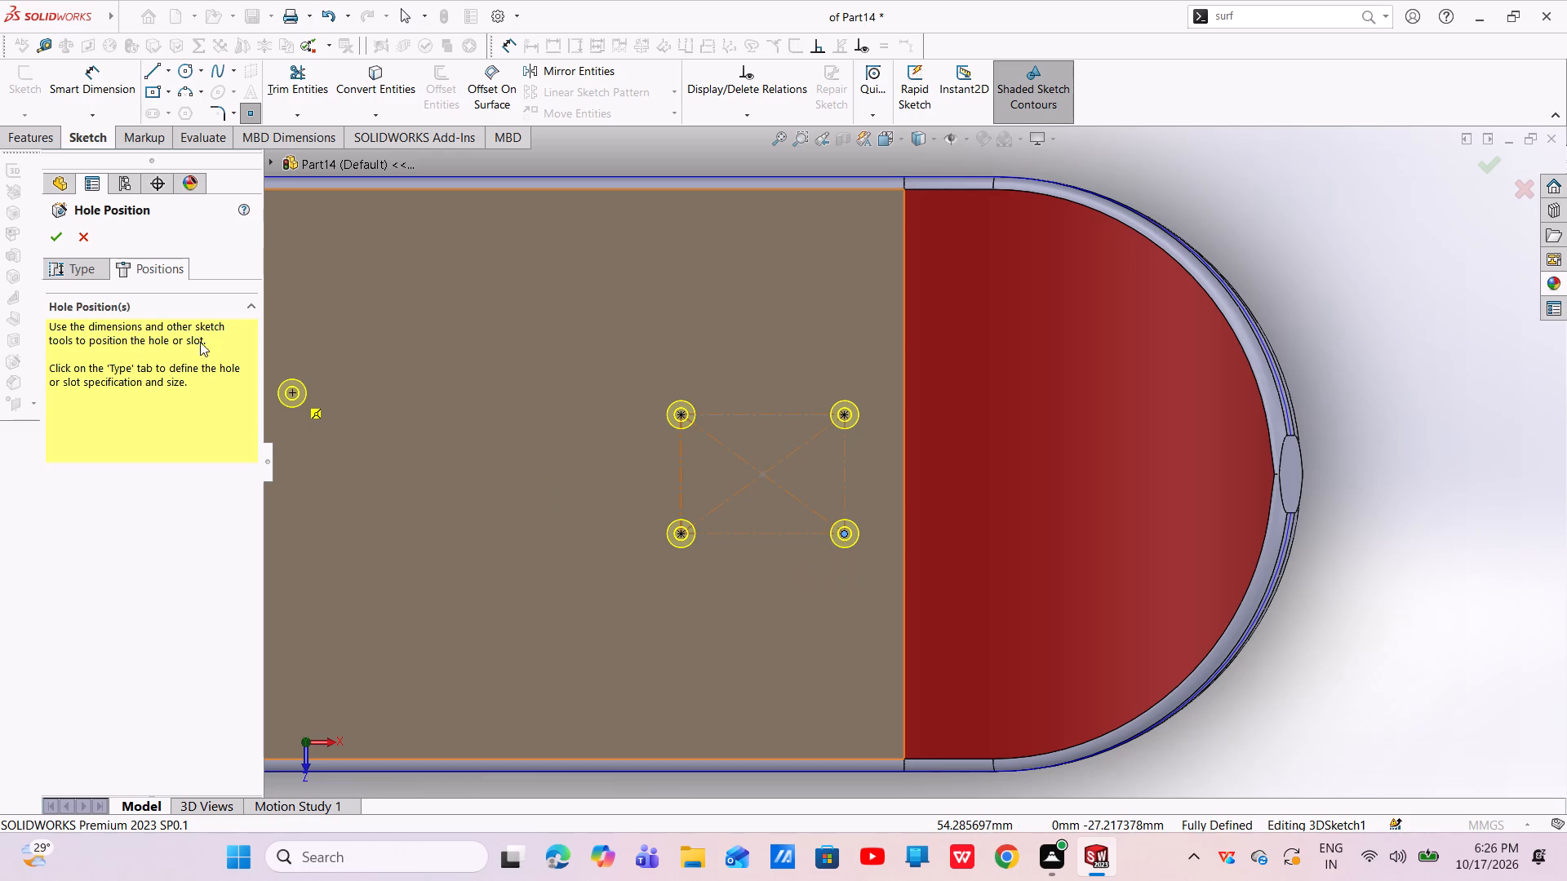
pyautogui.click(55, 241)
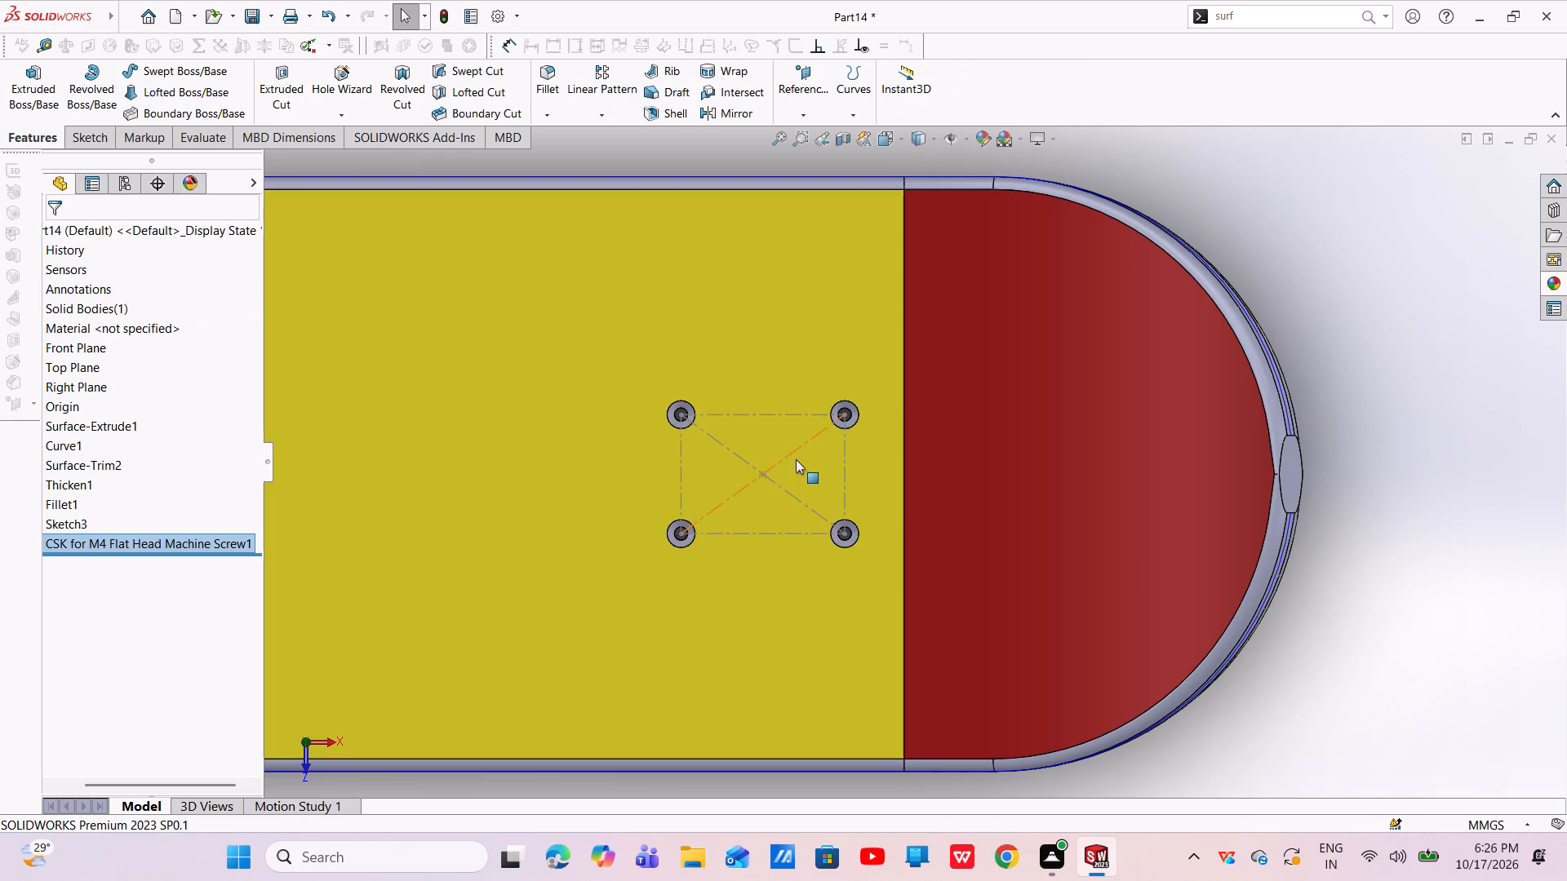
# Change the appearance colour of the deck's flat yellow middle face to orange from the standard colour palette.
pyautogui.scroll(-4, 758, 457)
pyautogui.scroll(6, 758, 457)
pyautogui.moveTo(775, 488); pyautogui.dragTo(845, 471, button='middle')
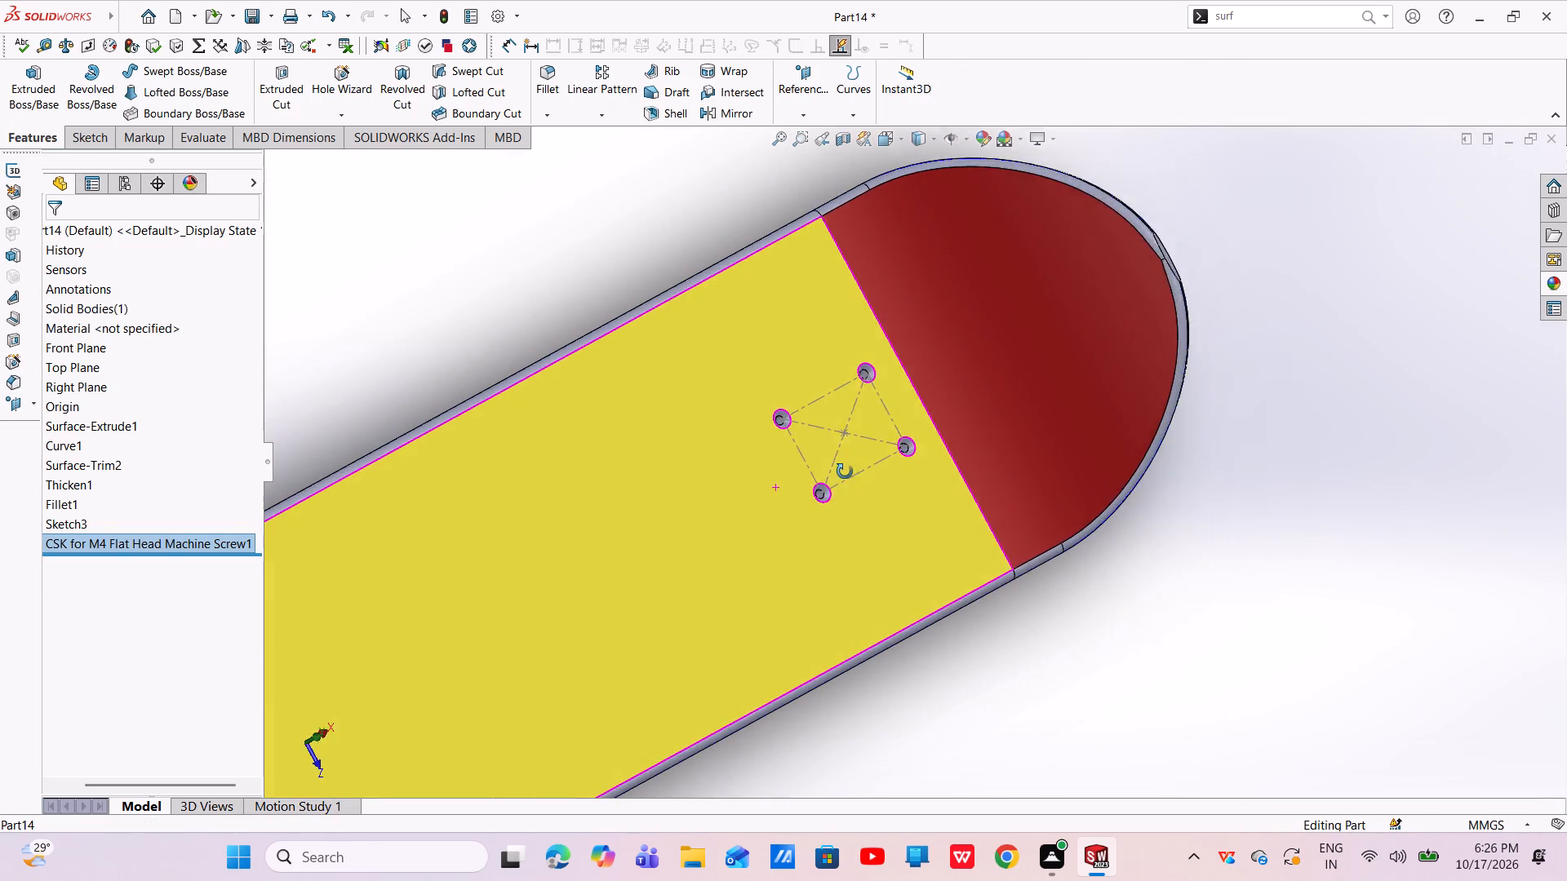
pyautogui.moveTo(845, 471); pyautogui.dragTo(822, 507, button='middle')
pyautogui.scroll(-4, 864, 431)
pyautogui.scroll(5, 872, 367)
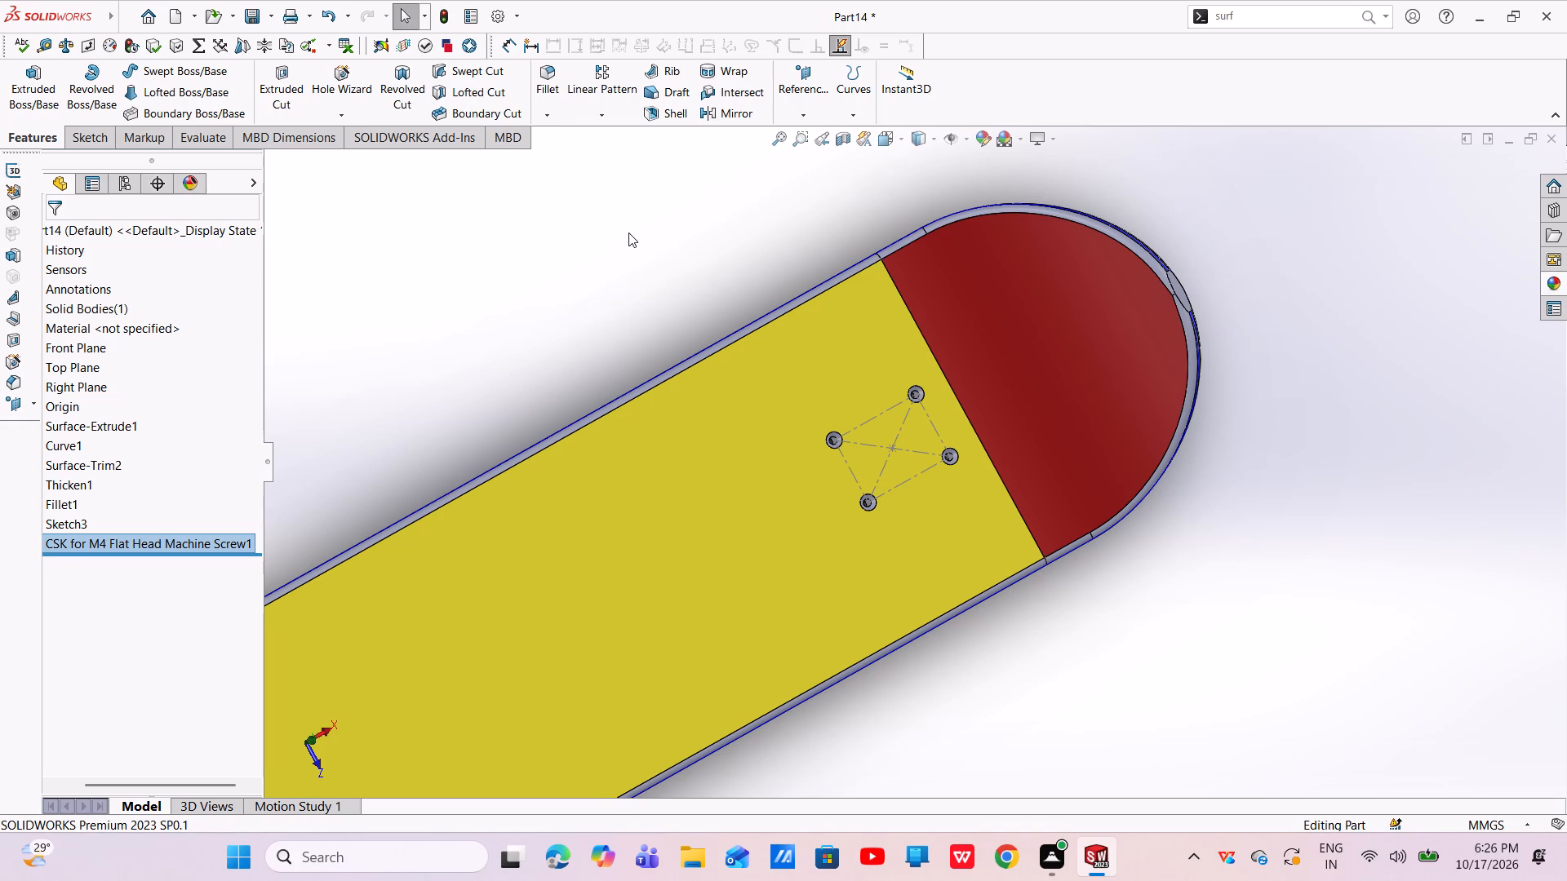
pyautogui.scroll(4, 796, 591)
pyautogui.click(775, 573)
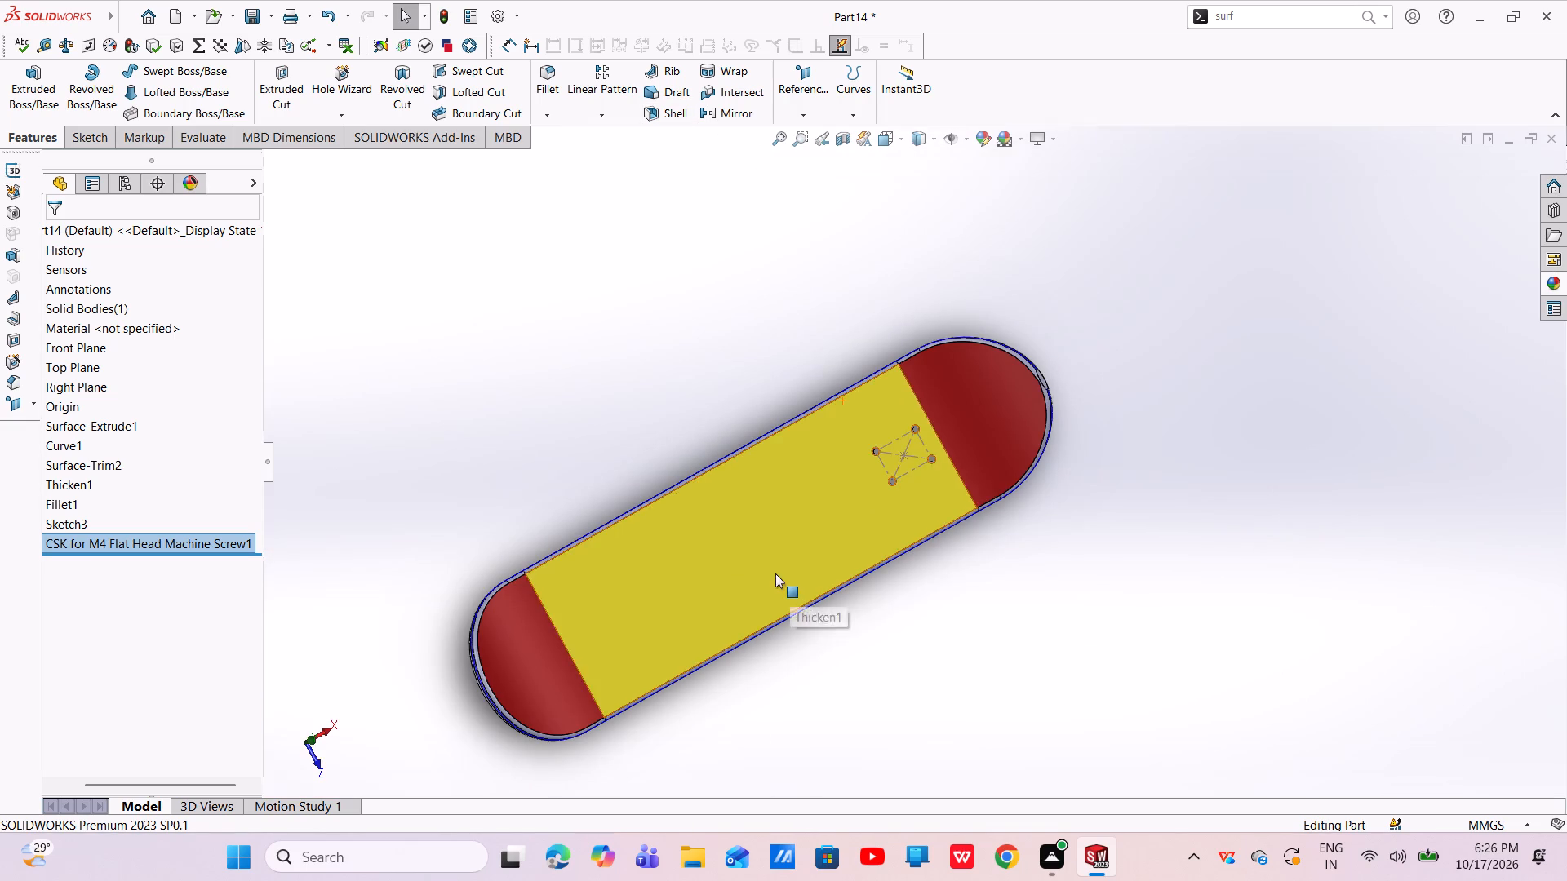
pyautogui.click(921, 500)
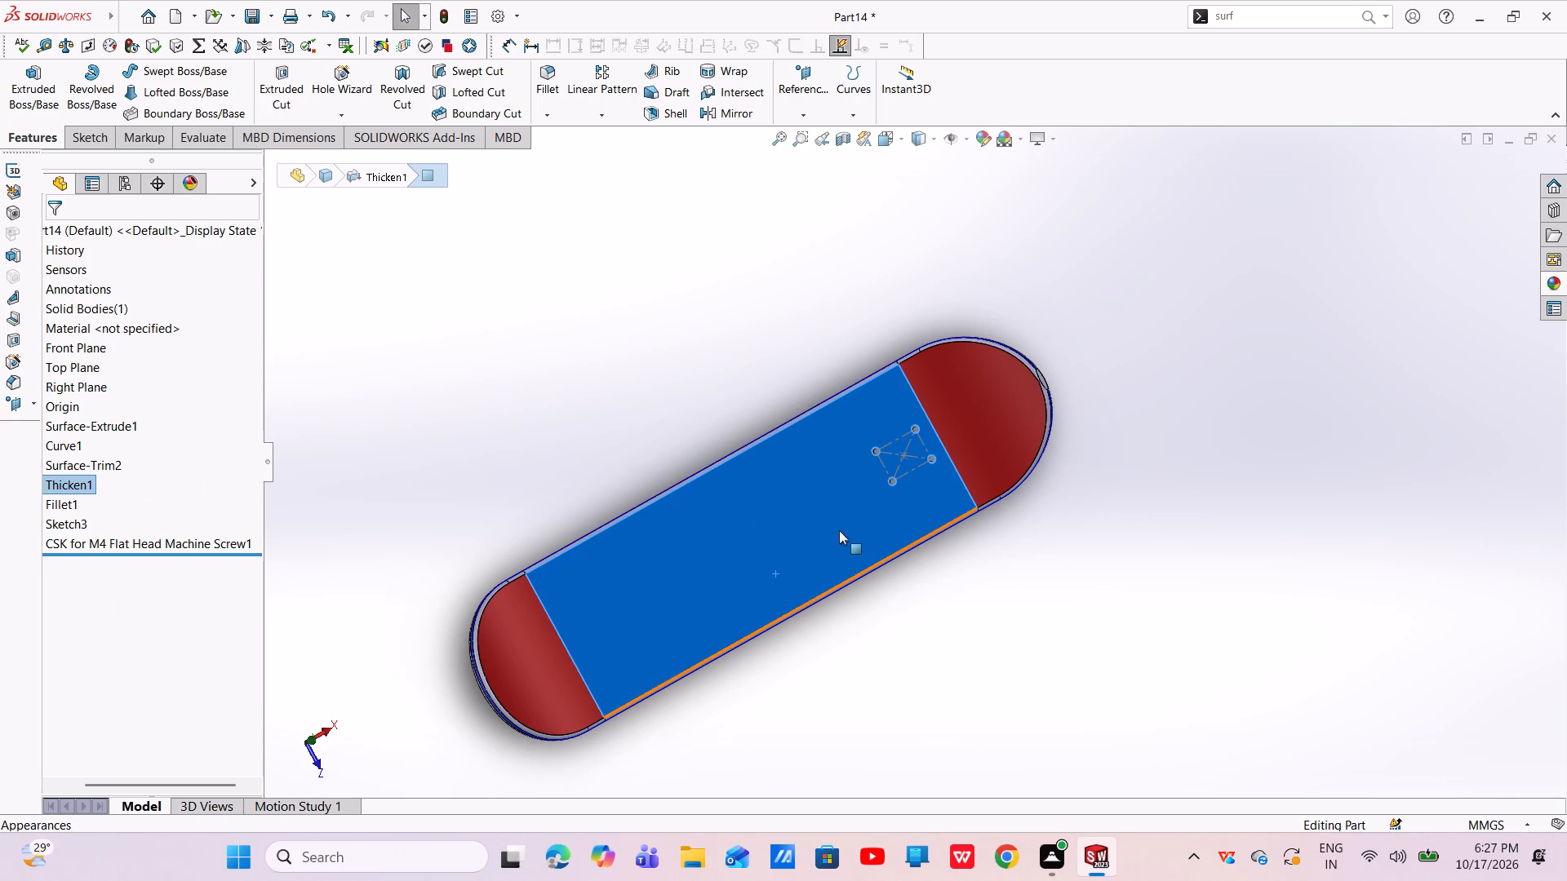
pyautogui.click(807, 525)
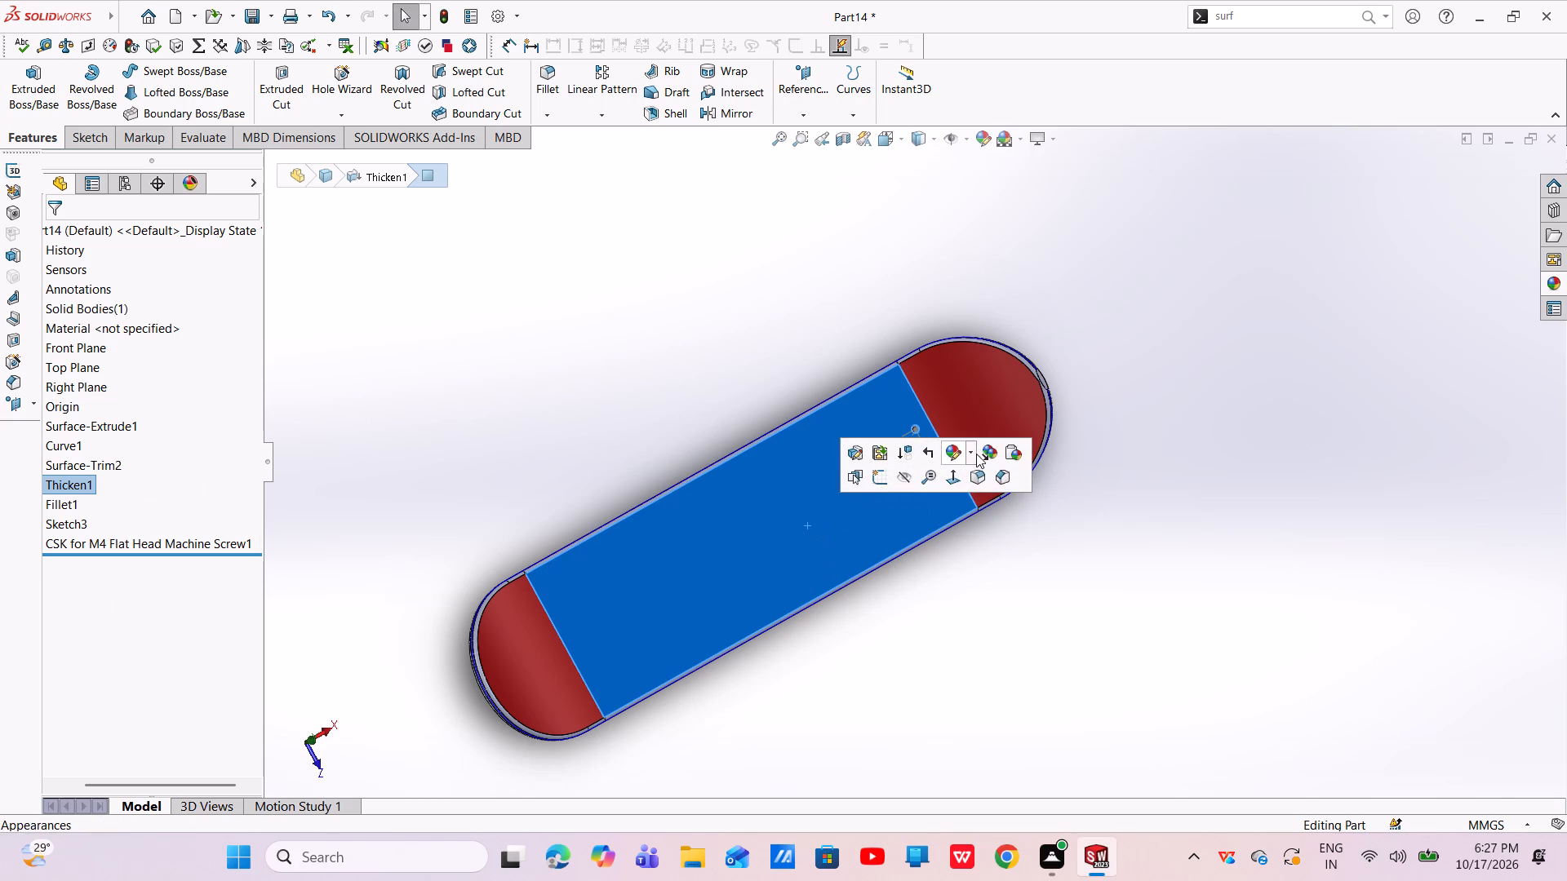
pyautogui.click(954, 453)
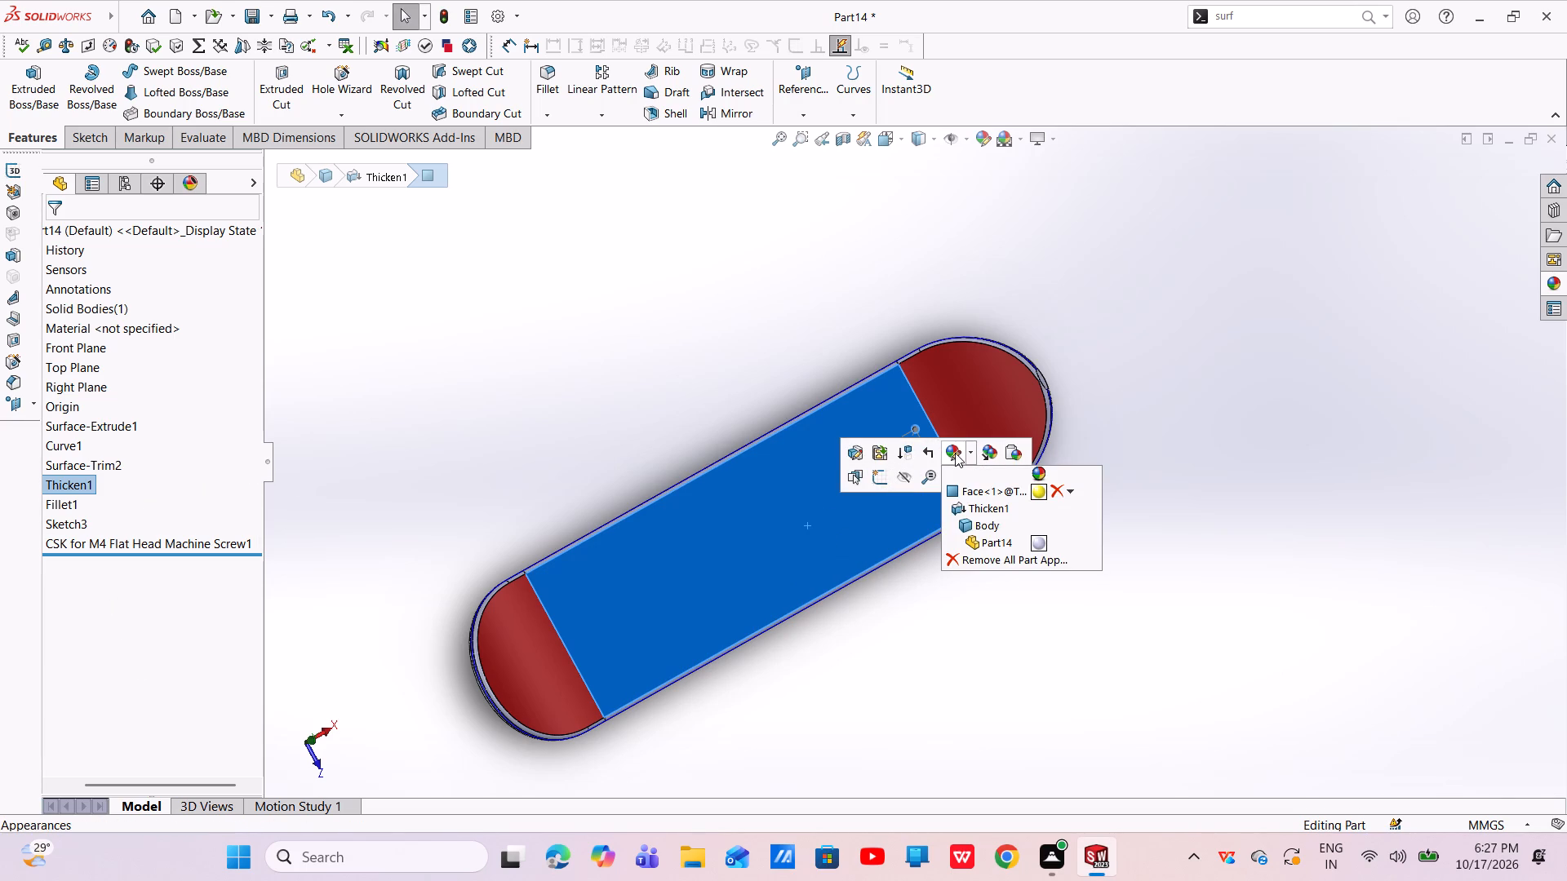
pyautogui.click(967, 493)
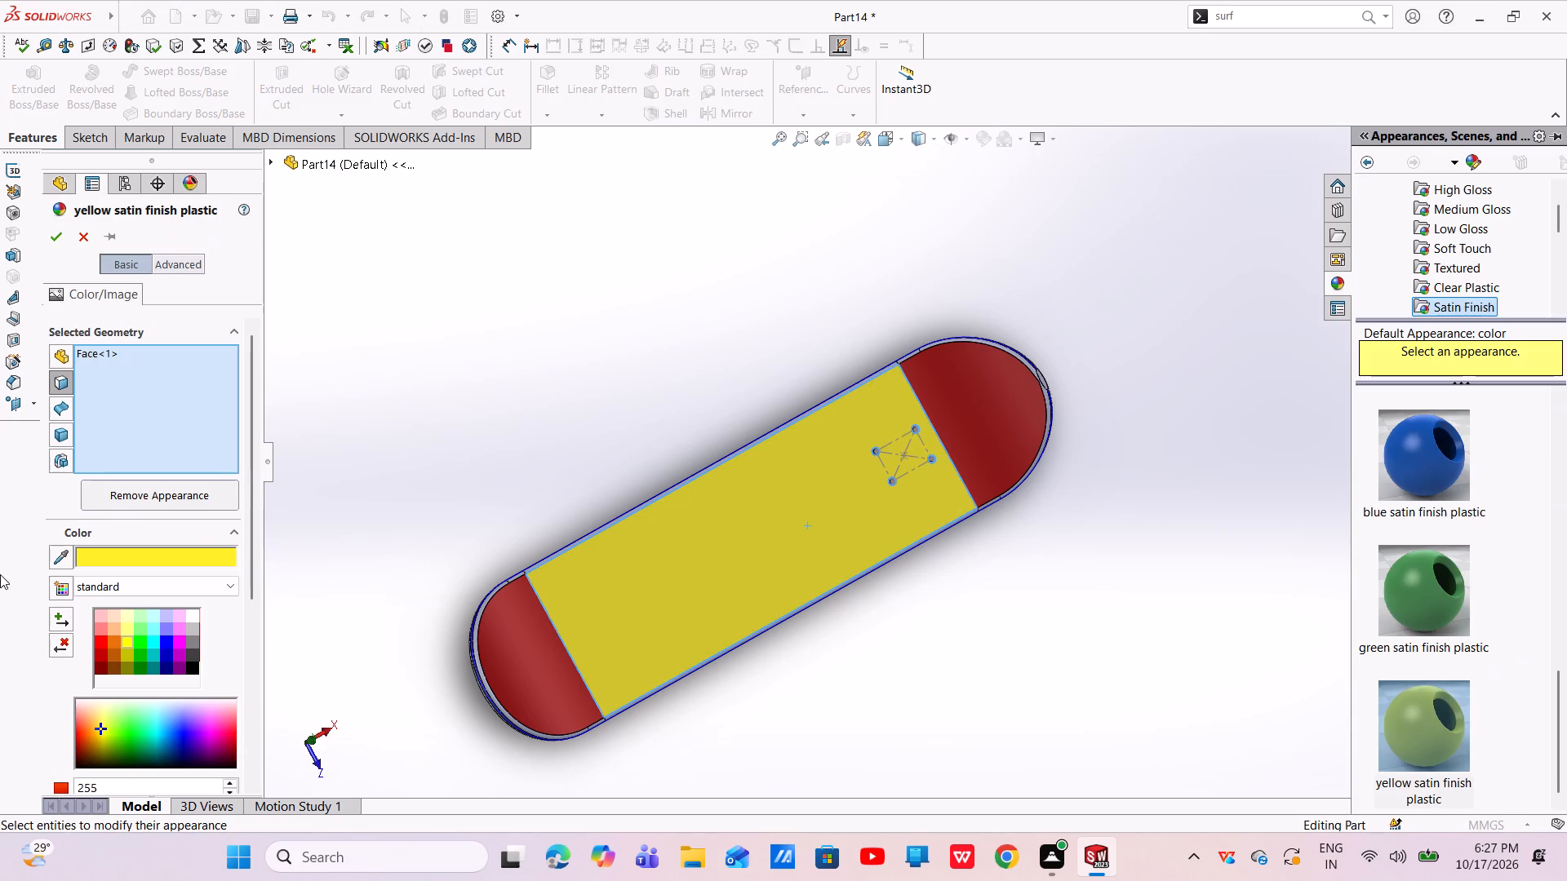
pyautogui.click(111, 645)
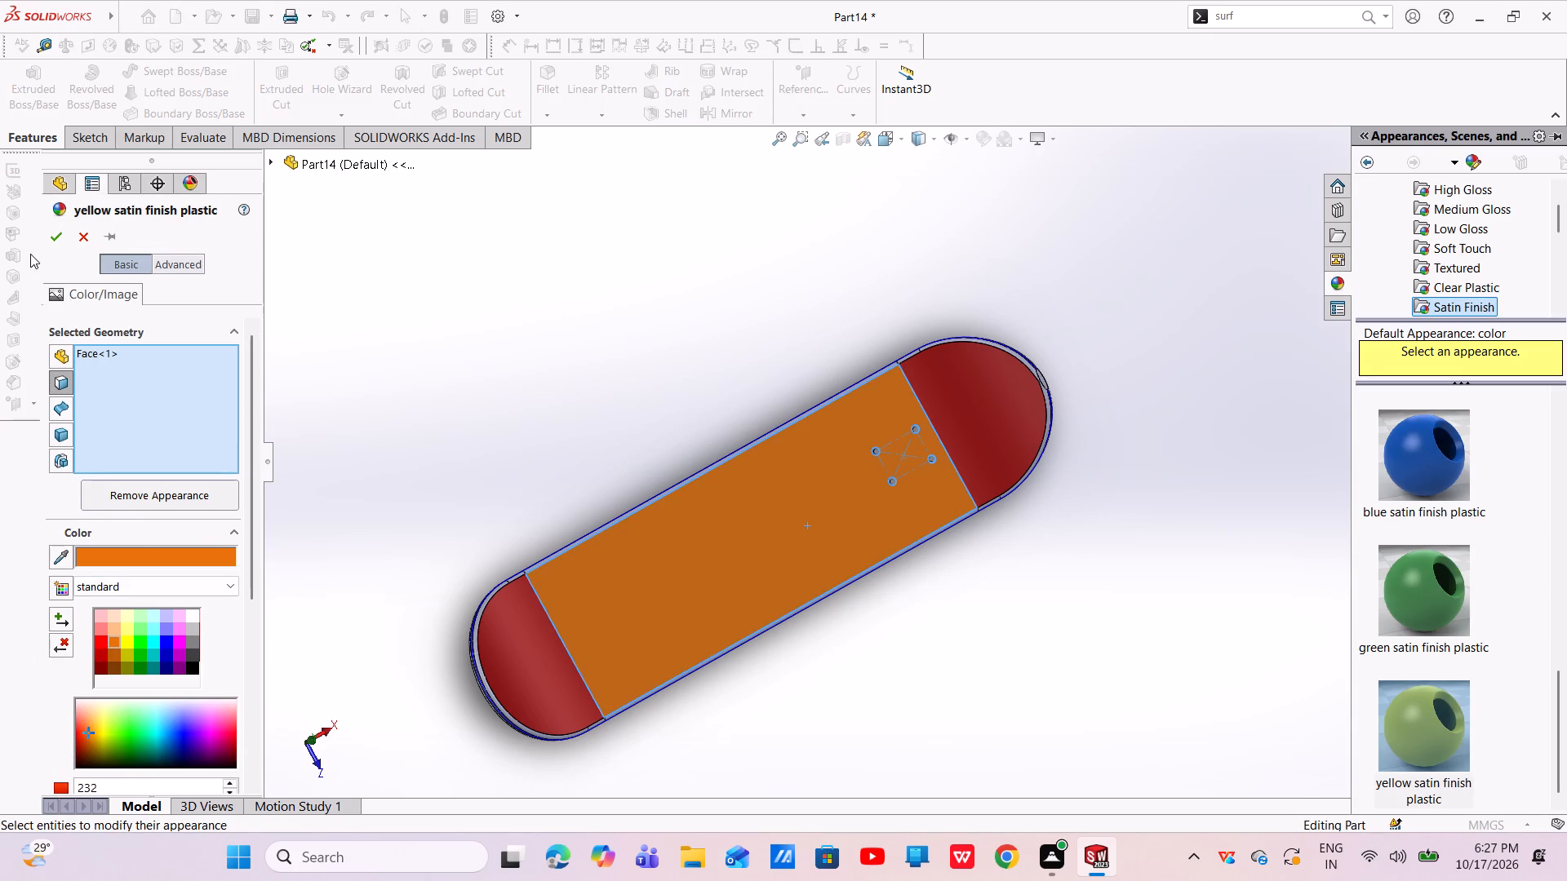
pyautogui.click(53, 241)
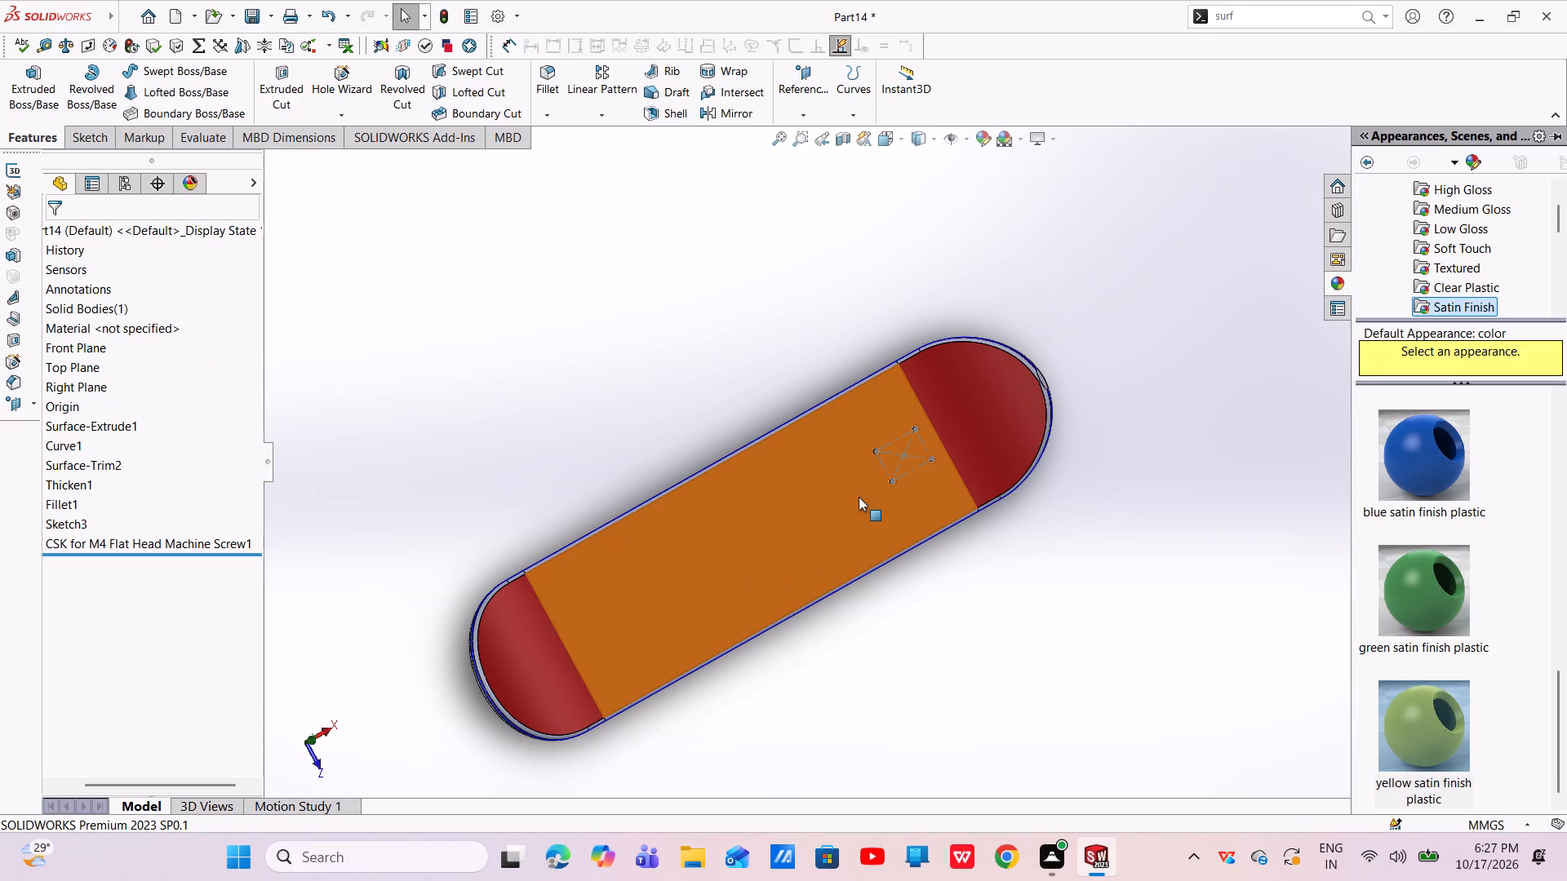
pyautogui.click(1269, 529)
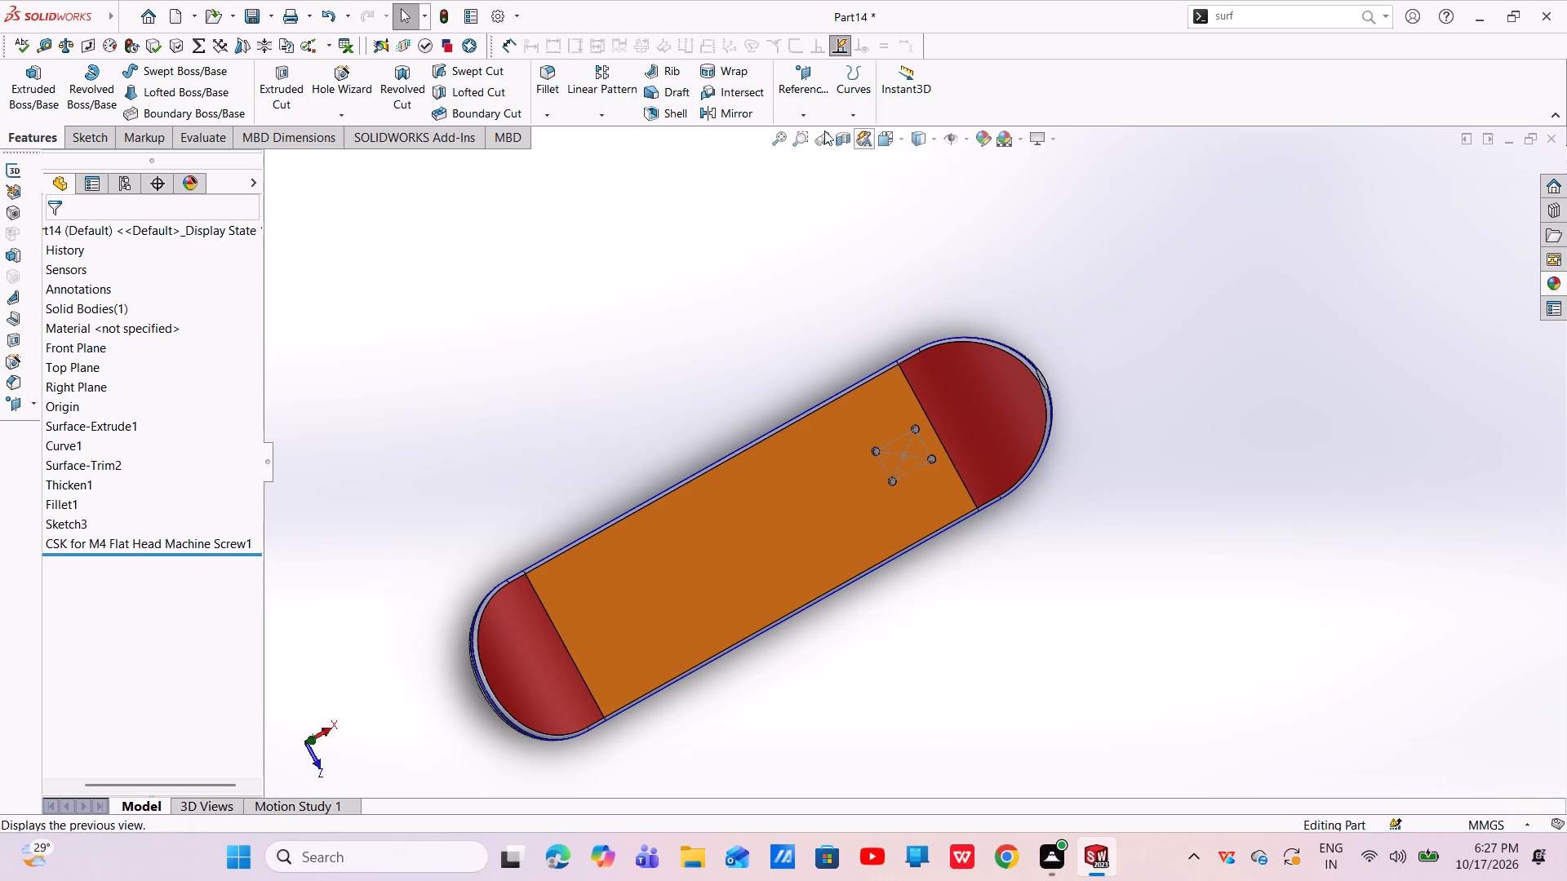
# Mirror the M4 countersunk hole feature about the Right Plane to the other end of the deck.
pyautogui.click(726, 119)
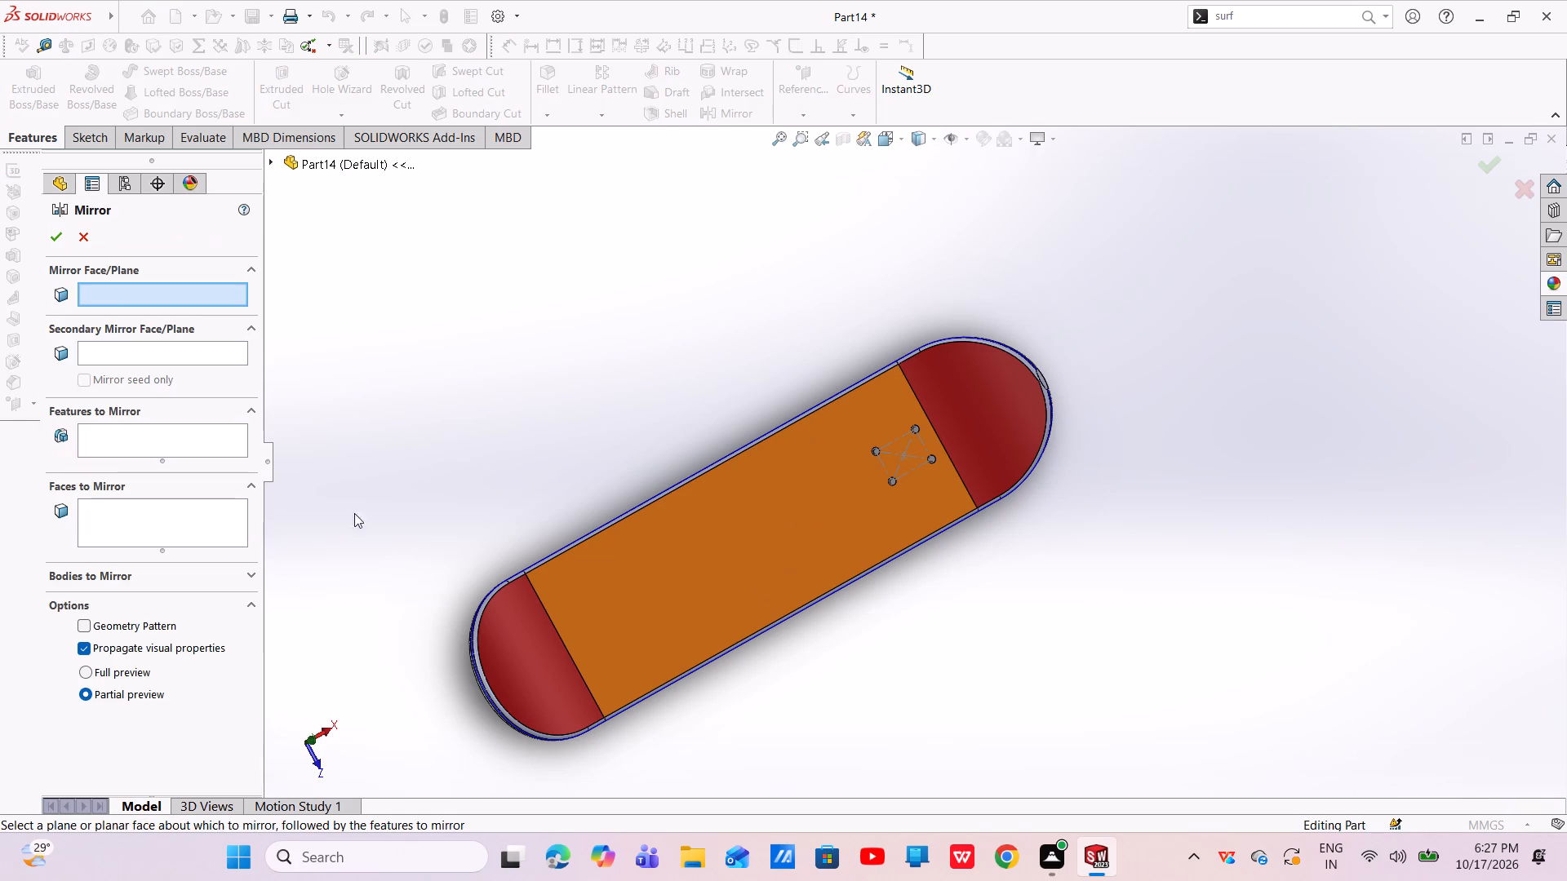
pyautogui.click(332, 167)
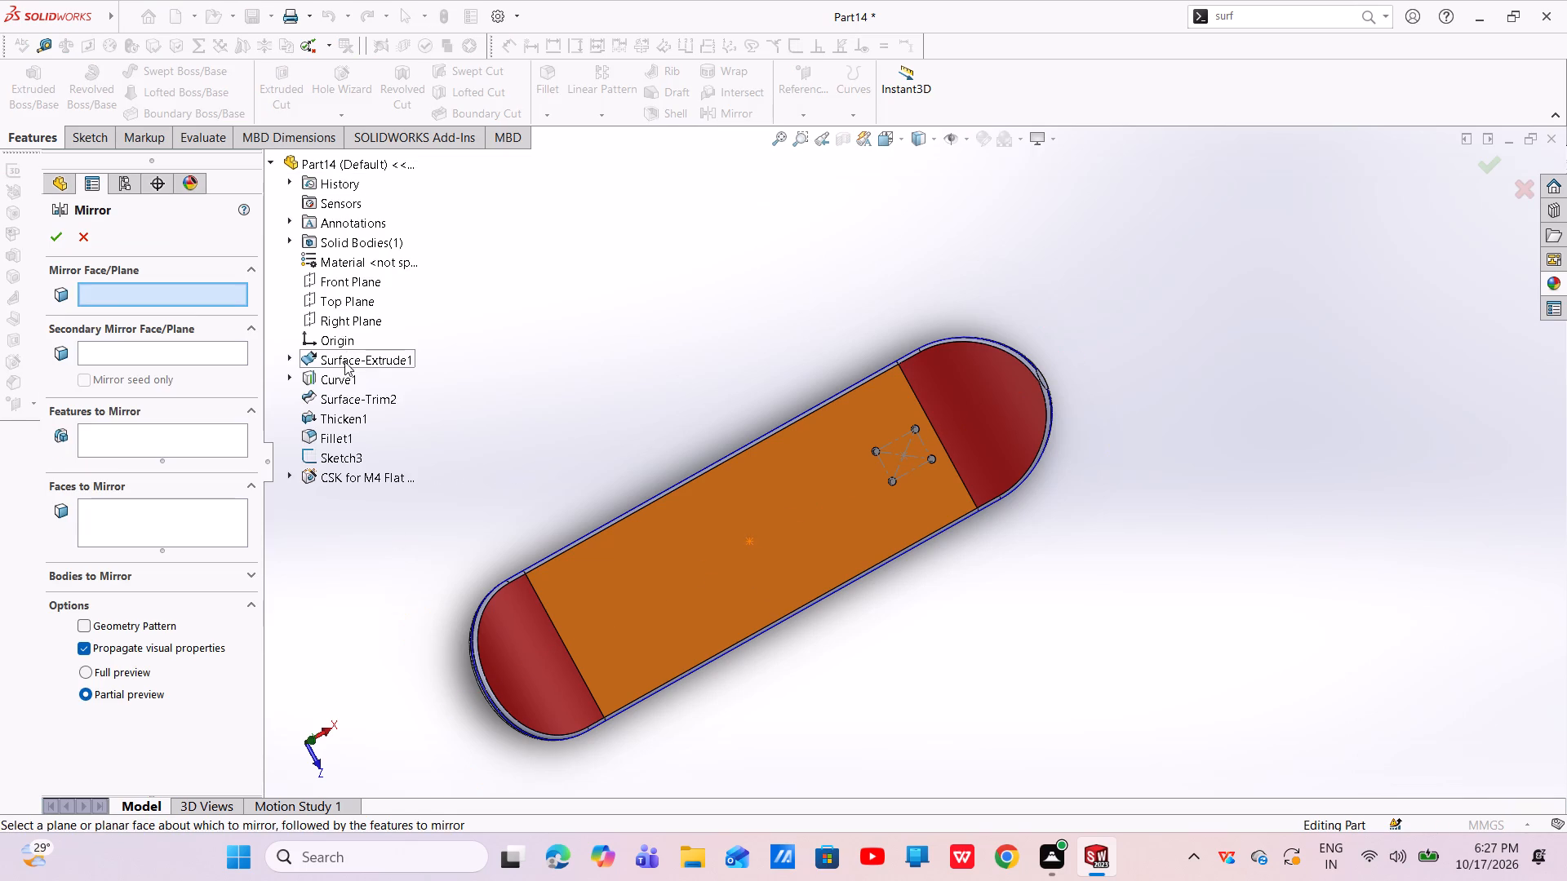
pyautogui.click(342, 321)
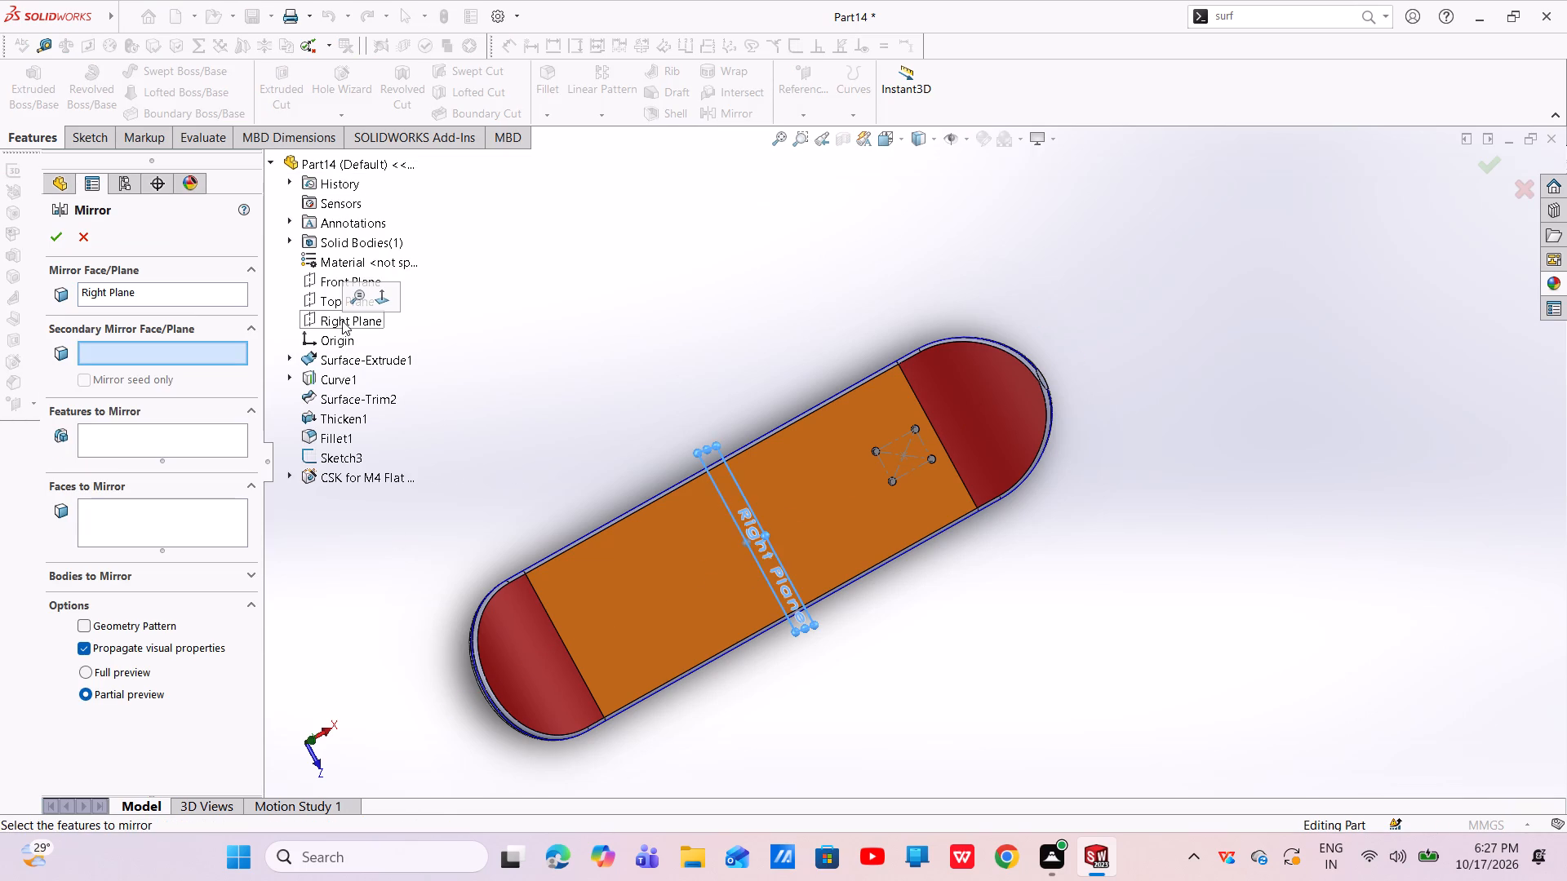
pyautogui.click(335, 472)
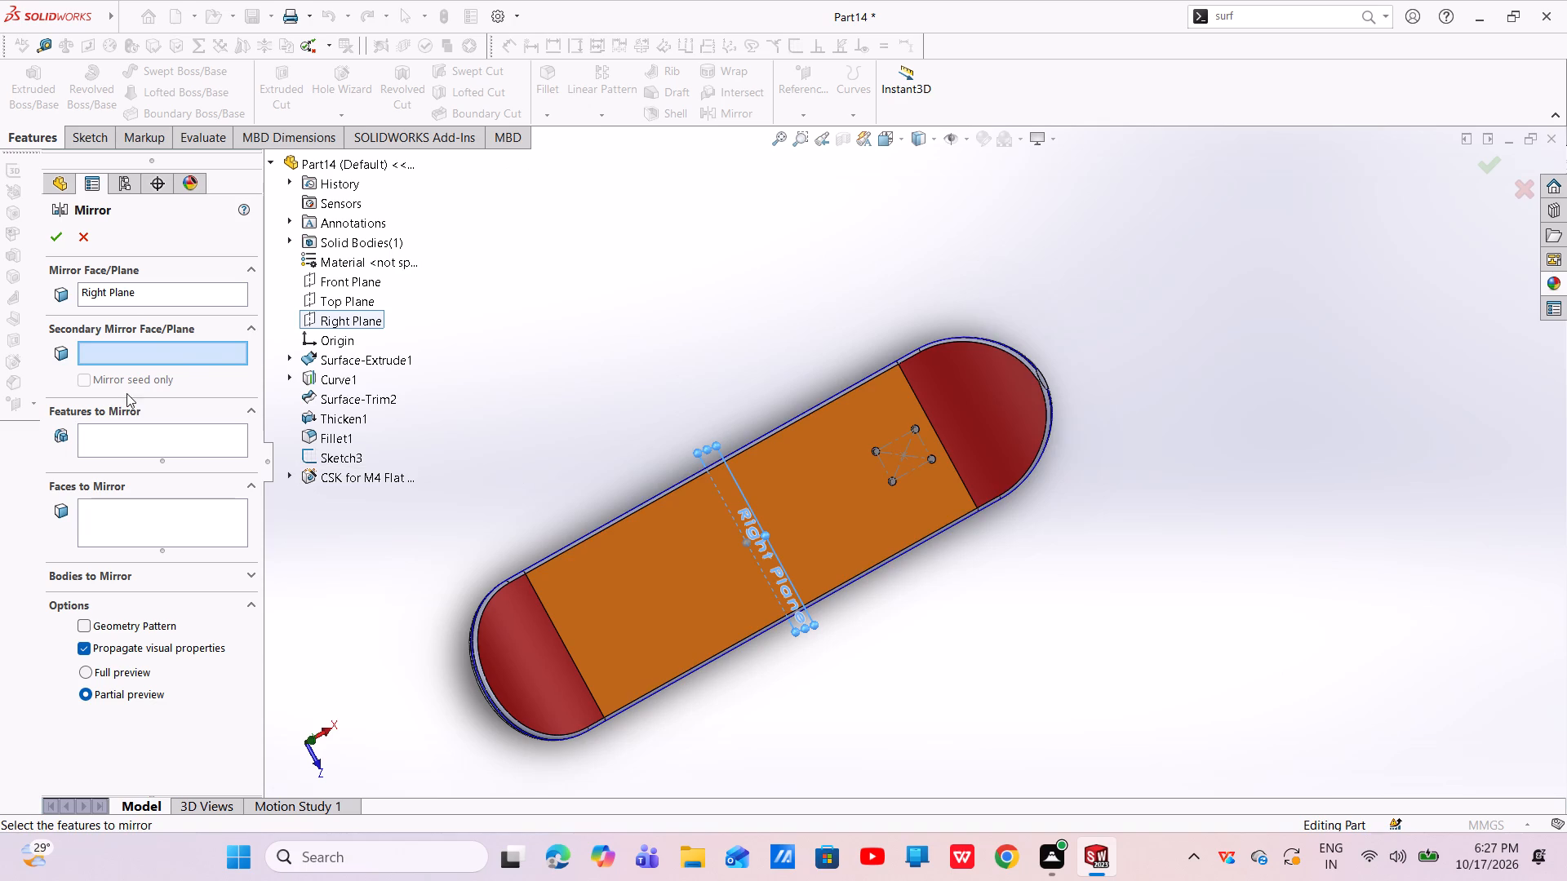
pyautogui.click(143, 418)
pyautogui.click(145, 423)
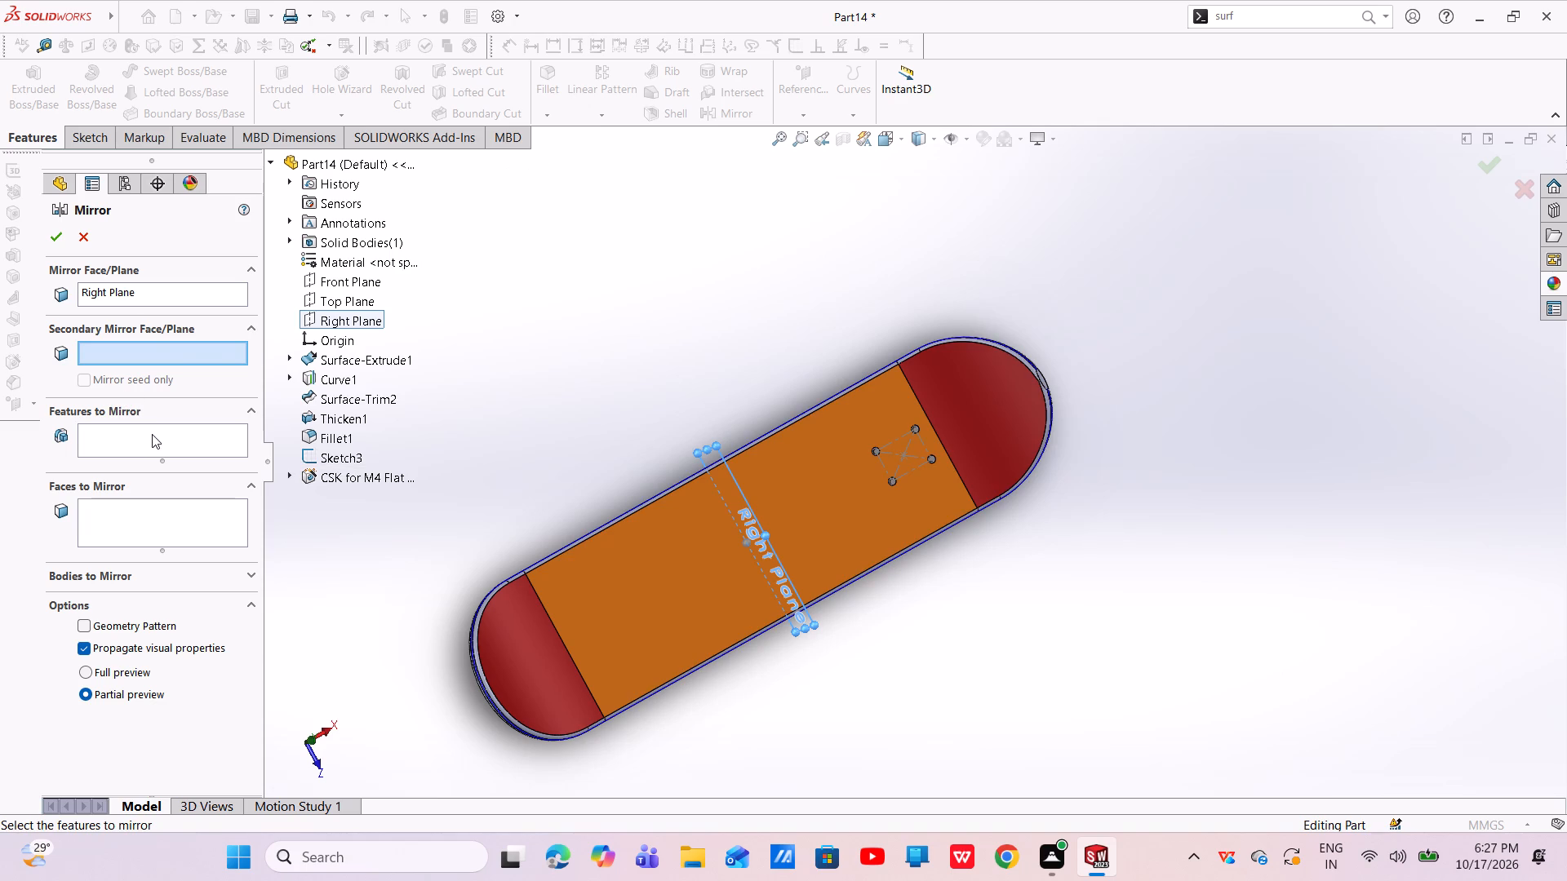
pyautogui.click(152, 434)
pyautogui.click(365, 483)
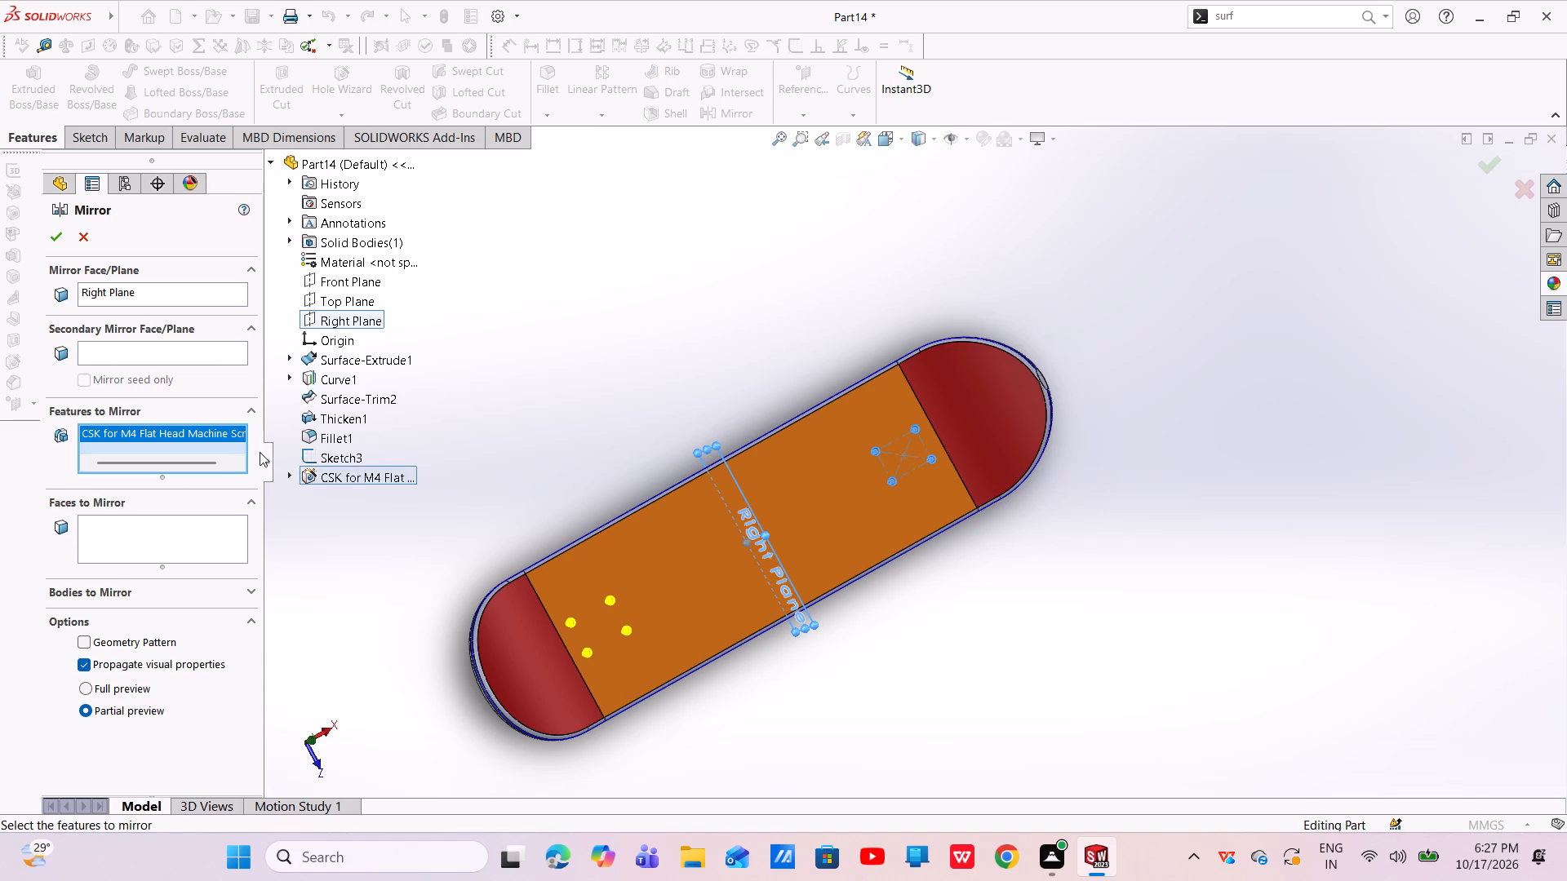
pyautogui.click(47, 244)
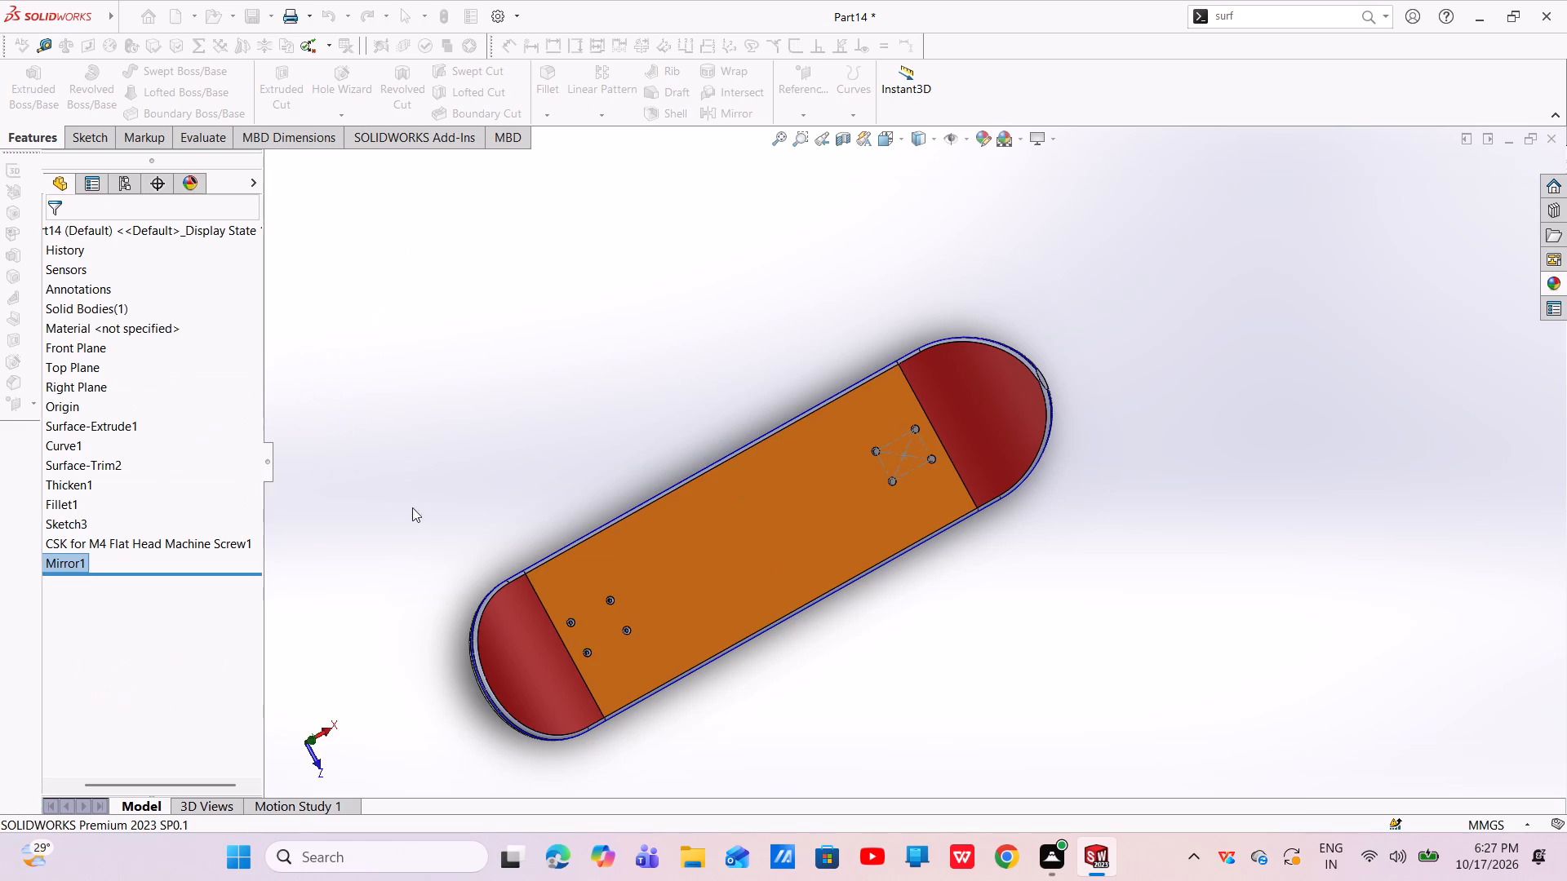
# Hide Sketch3, the construction rectangle used to locate the holes.
pyautogui.scroll(-3, 766, 594)
pyautogui.scroll(2, 767, 594)
pyautogui.moveTo(800, 607); pyautogui.dragTo(764, 559, button='middle')
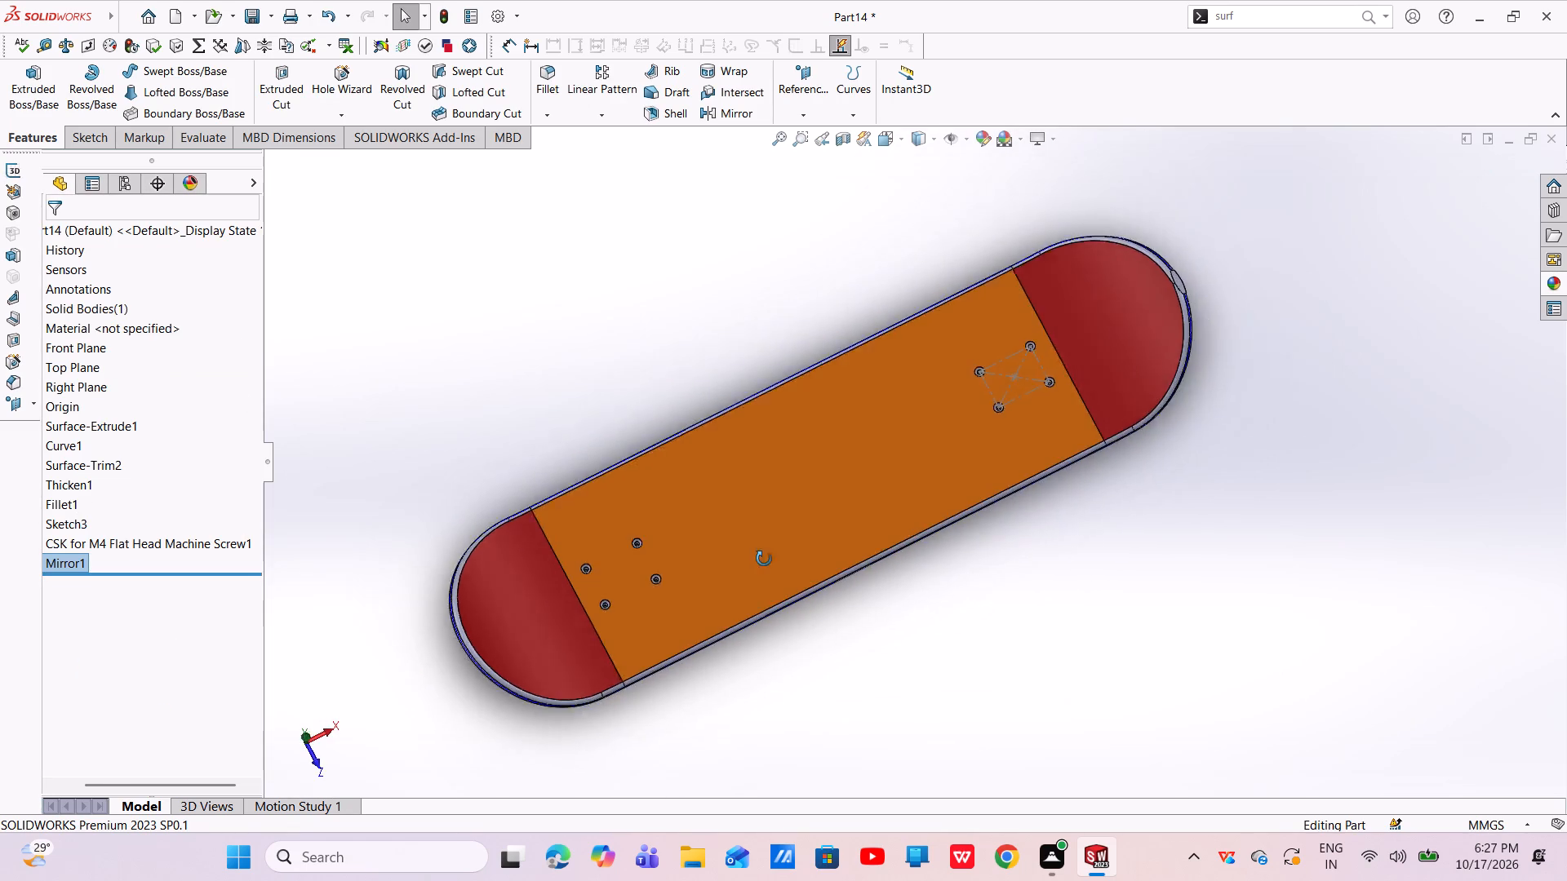
pyautogui.moveTo(764, 559); pyautogui.dragTo(764, 609, button='middle')
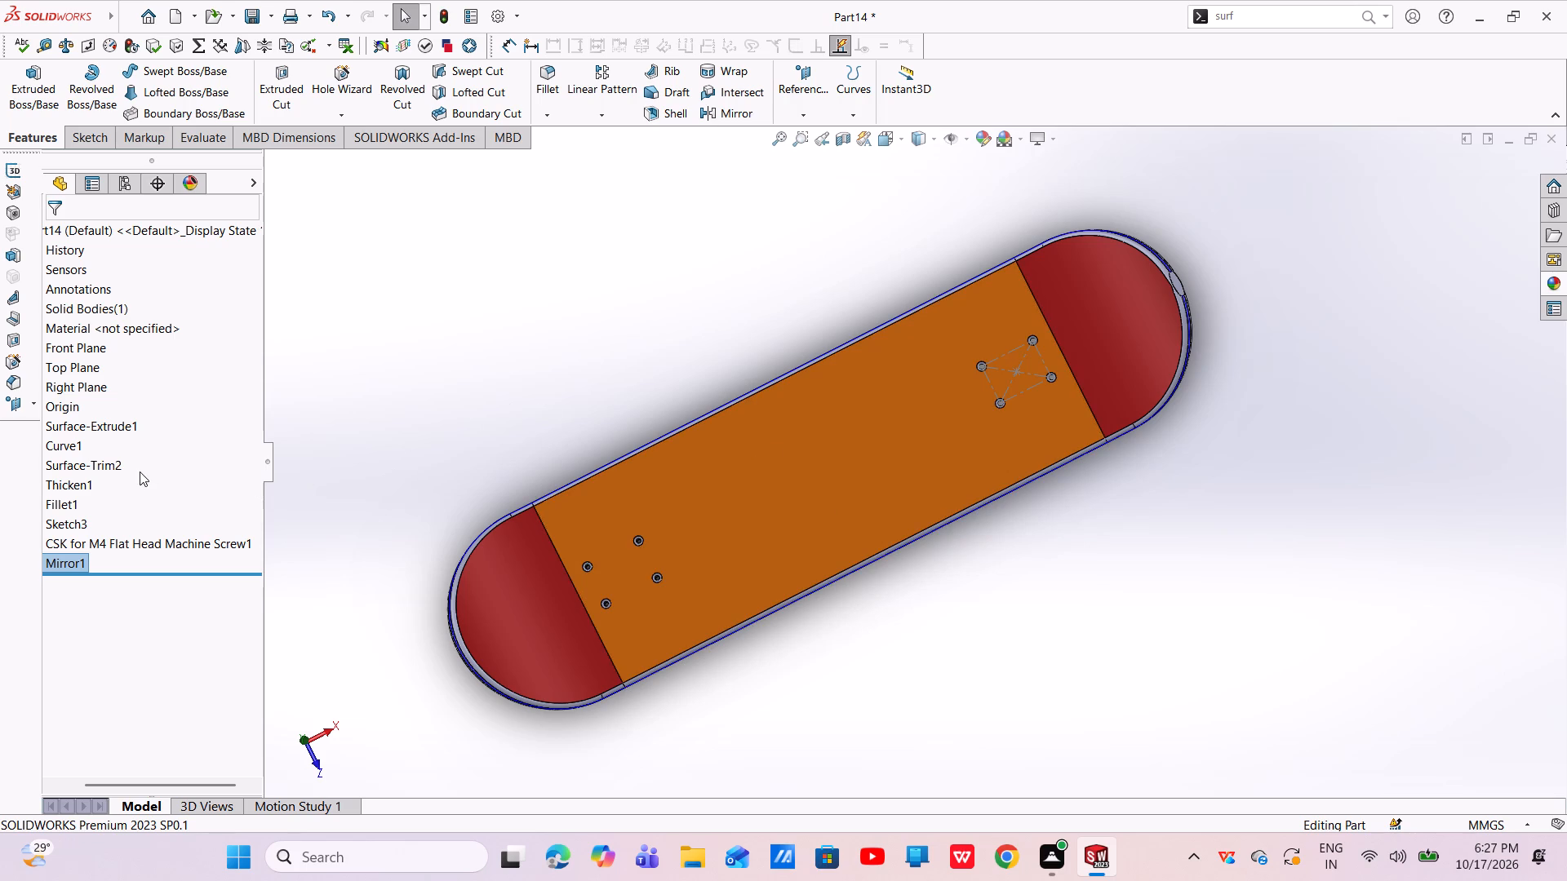
pyautogui.click(66, 526)
pyautogui.click(78, 509)
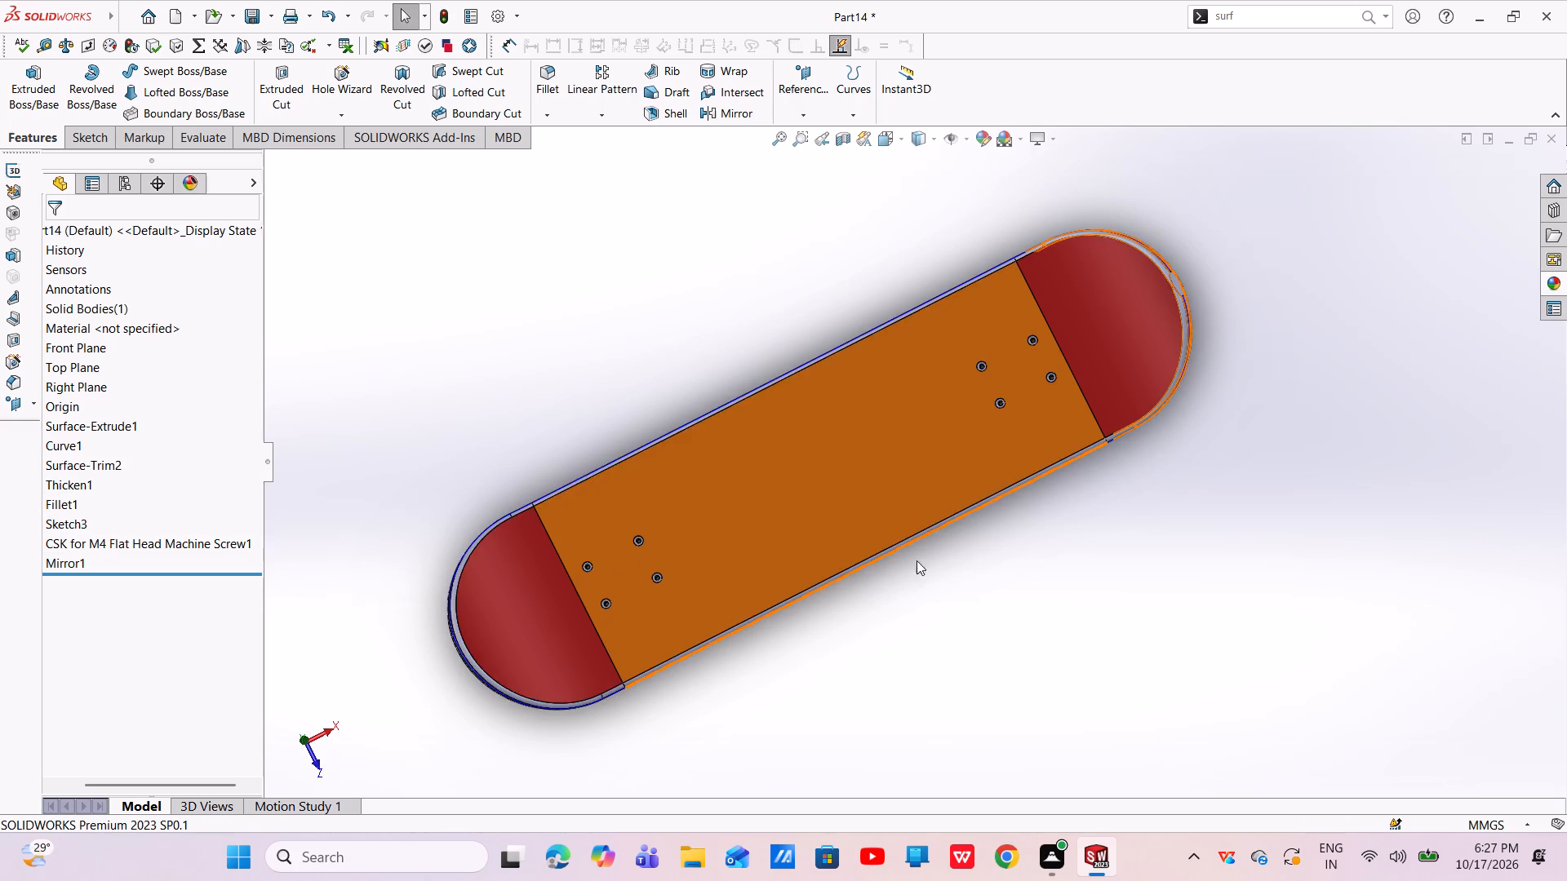
# Examine the finished deck from above, the underside and along its long edge.
pyautogui.scroll(5, 929, 557)
pyautogui.moveTo(902, 502); pyautogui.dragTo(1054, 530, button='middle')
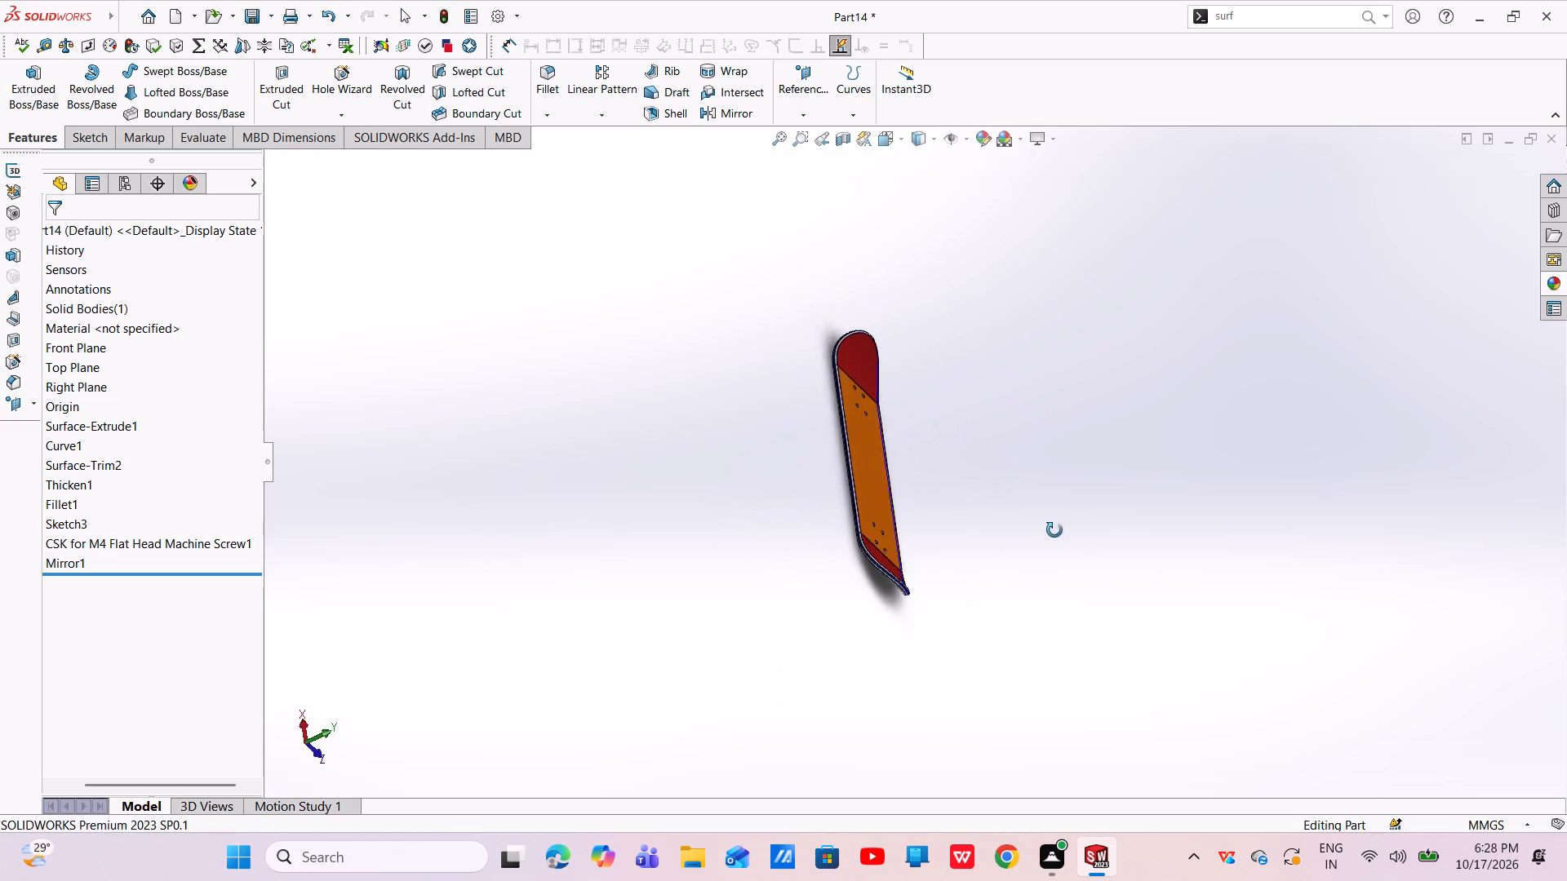
pyautogui.moveTo(1054, 530); pyautogui.dragTo(880, 527, button='middle')
pyautogui.moveTo(846, 476); pyautogui.dragTo(832, 466, button='middle')
pyautogui.scroll(-4, 895, 473)
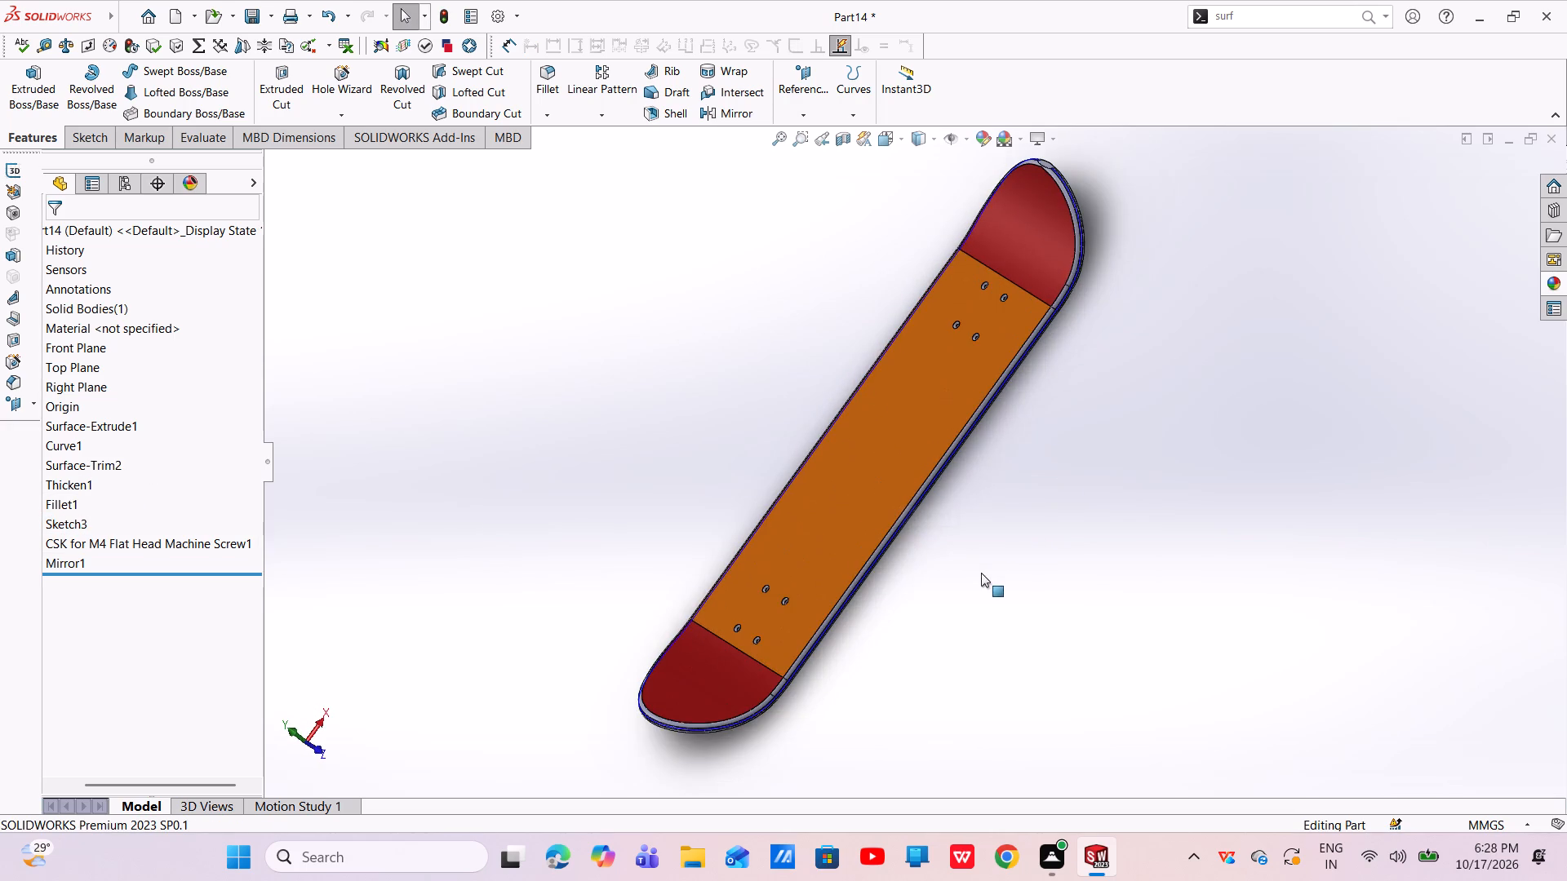
pyautogui.moveTo(974, 548); pyautogui.dragTo(904, 402, button='middle')
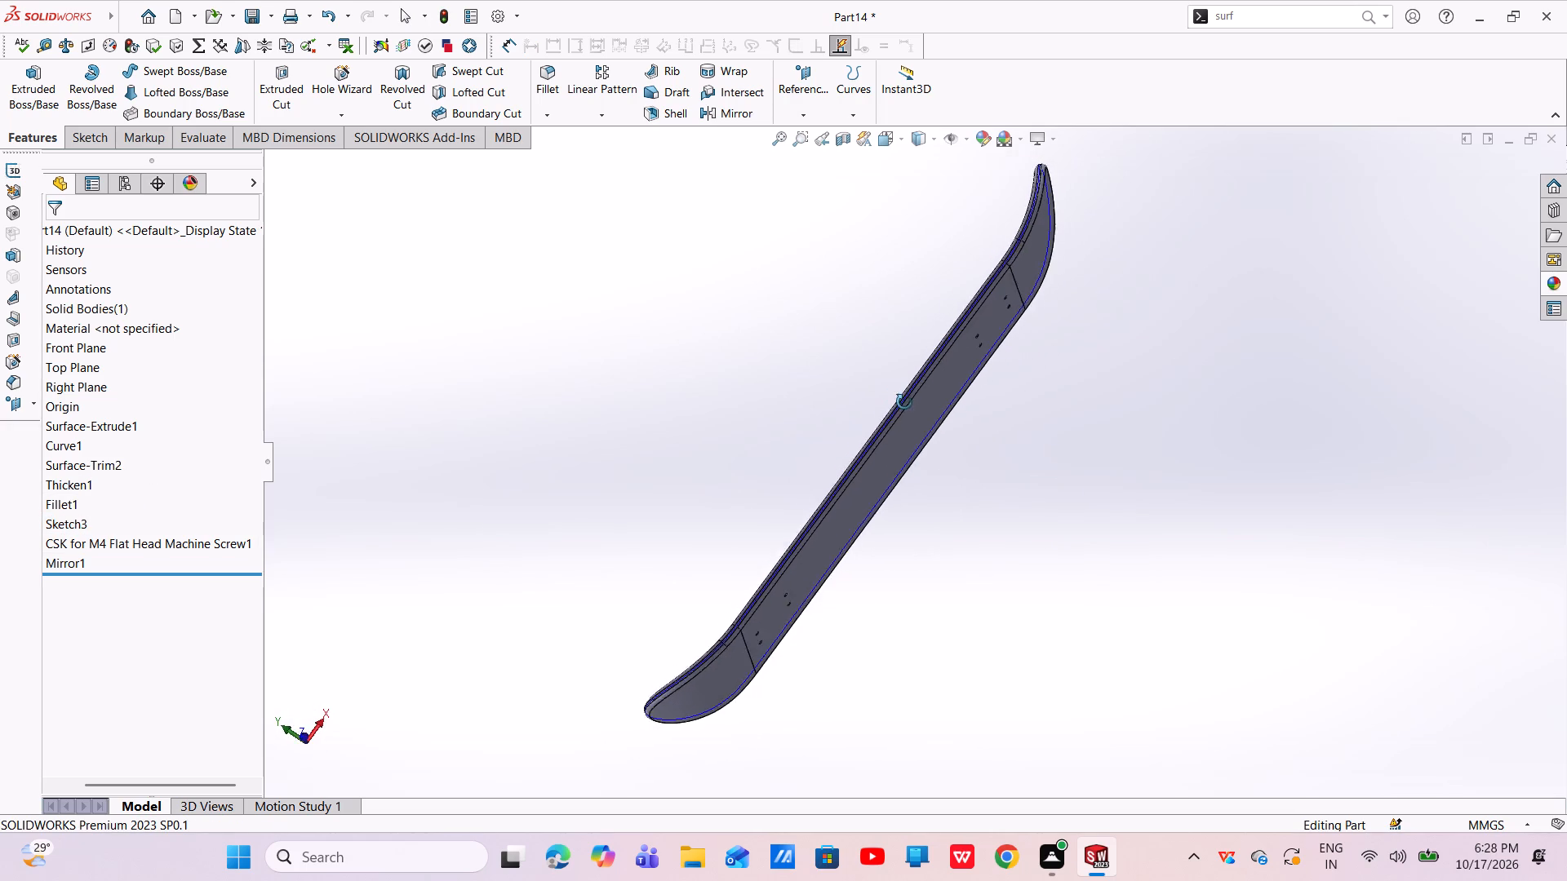
pyautogui.moveTo(904, 402); pyautogui.dragTo(922, 529, button='middle')
pyautogui.scroll(-5, 886, 453)
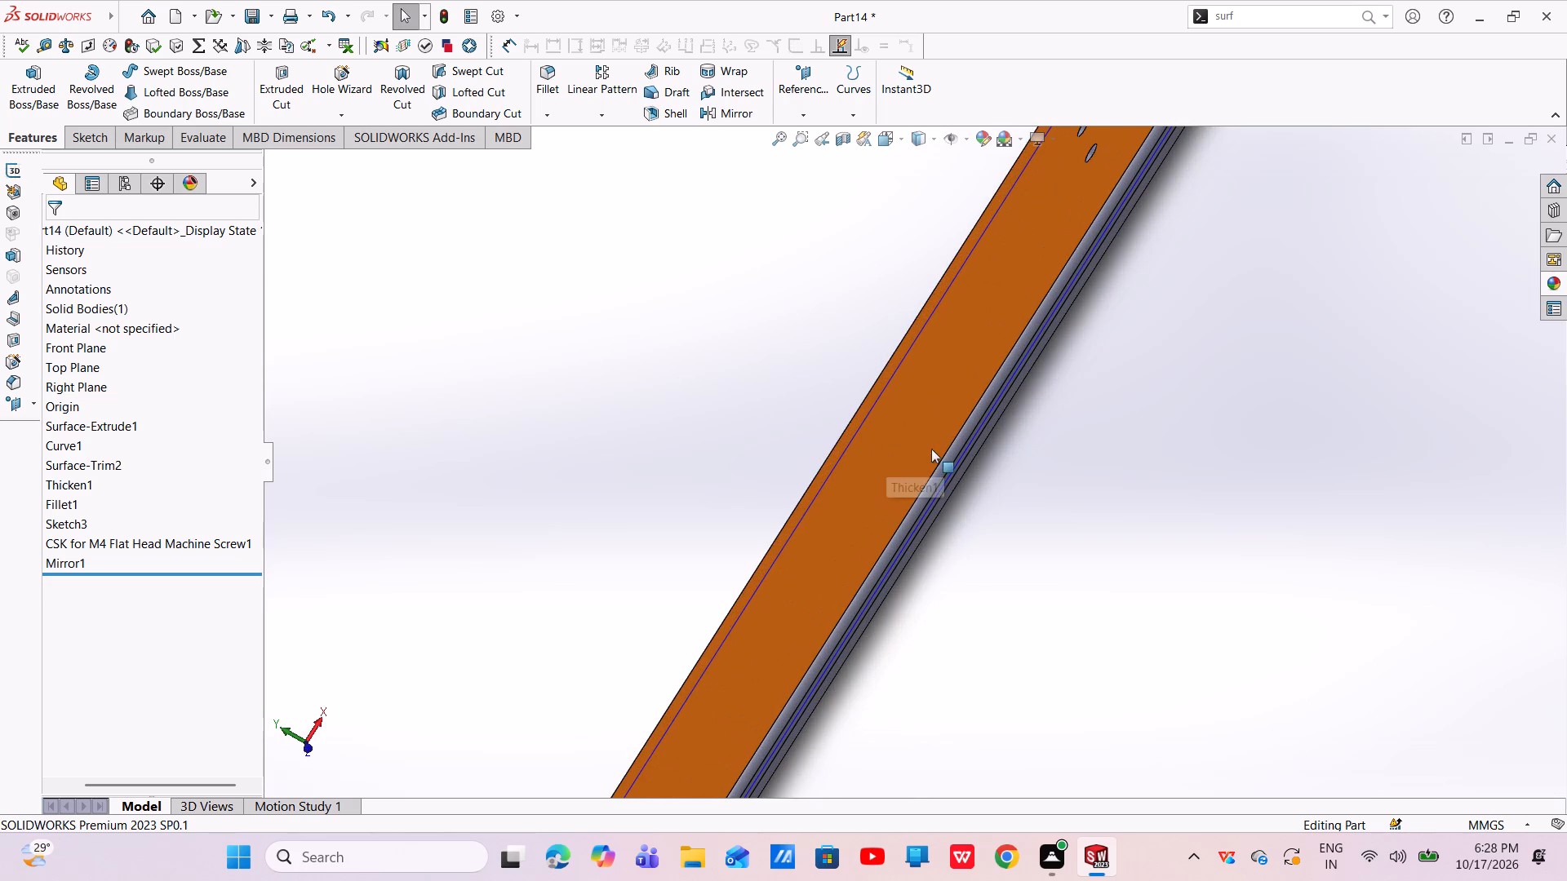
pyautogui.scroll(-7, 966, 430)
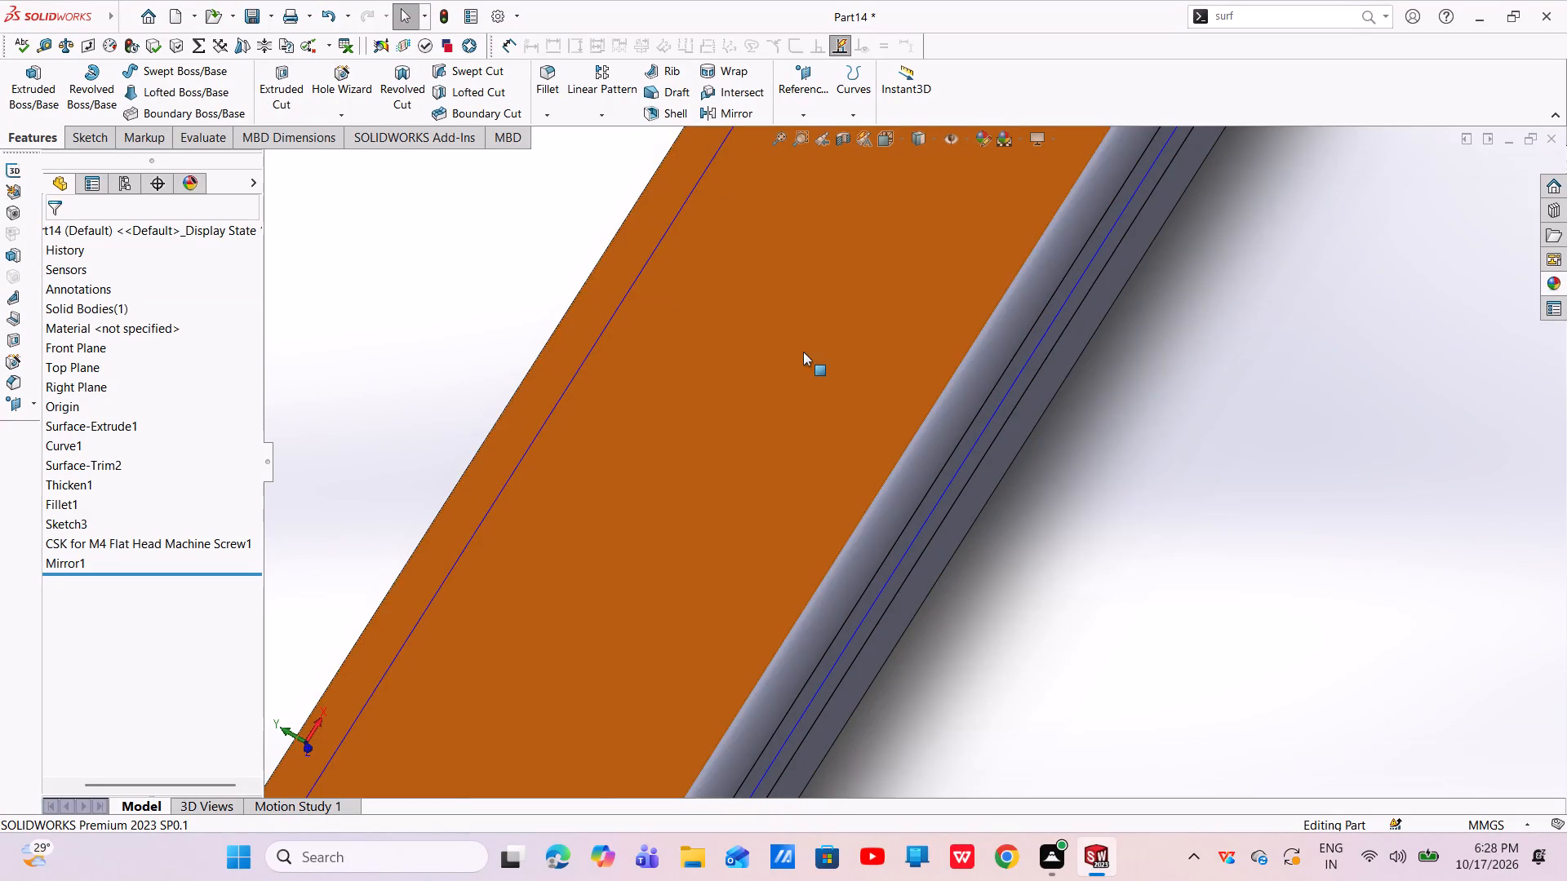
# Examine the M4 countersunk holes on the orange face near one end of the deck up close.
pyautogui.scroll(-1, 815, 408)
pyautogui.scroll(9, 815, 408)
pyautogui.scroll(-3, 863, 341)
pyautogui.scroll(6, 863, 339)
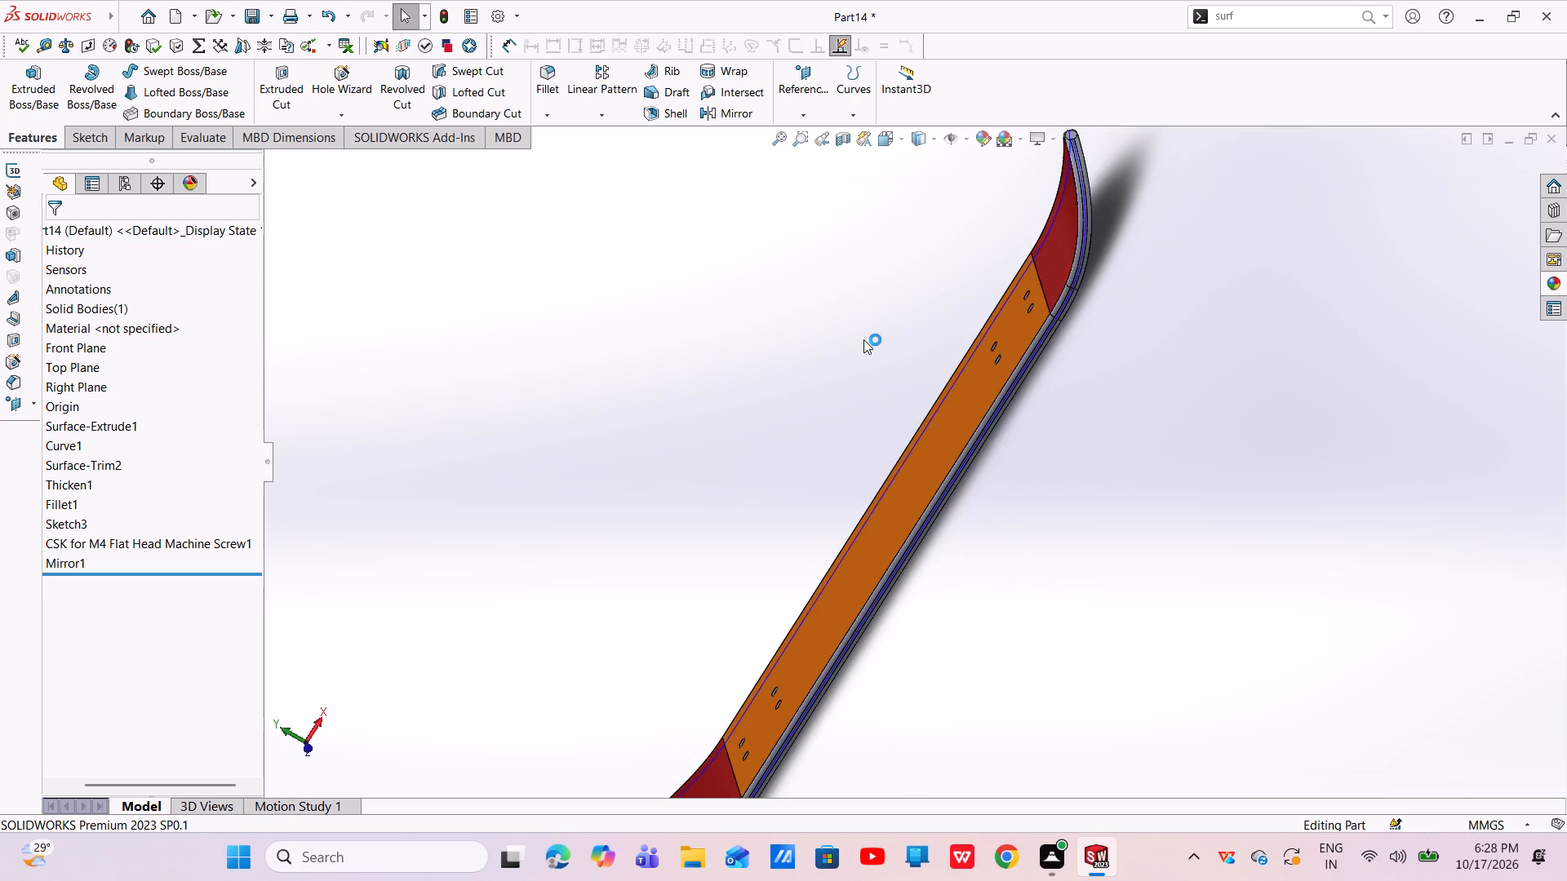
pyautogui.scroll(-1, 875, 356)
pyautogui.moveTo(875, 356); pyautogui.dragTo(1012, 485, button='middle')
pyautogui.scroll(-7, 1041, 295)
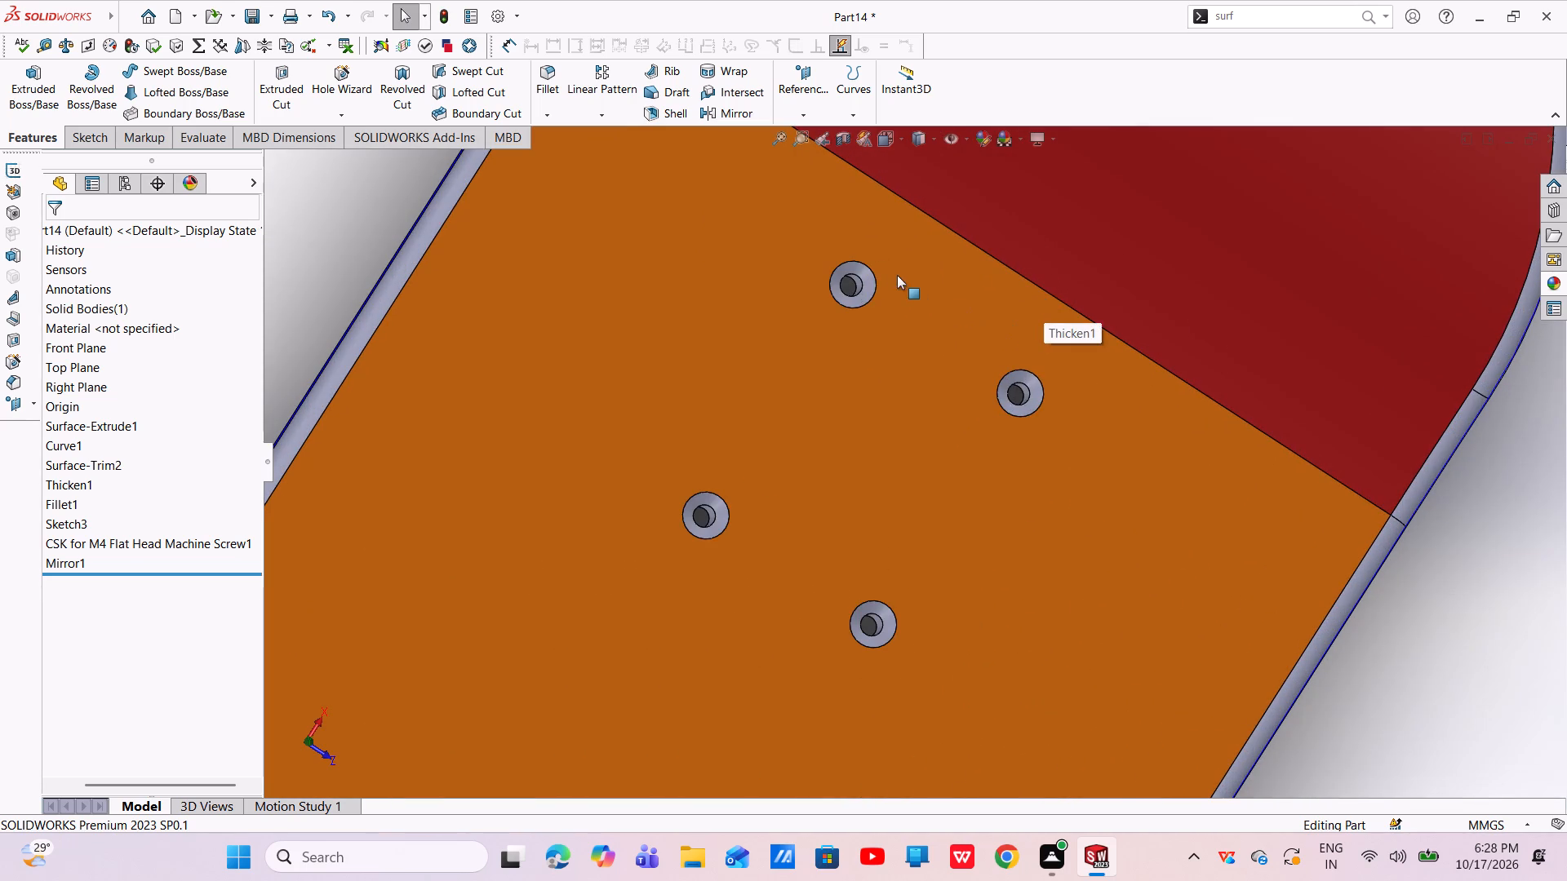
pyautogui.scroll(-7, 865, 289)
pyautogui.scroll(-5, 865, 414)
pyautogui.scroll(1, 859, 409)
pyautogui.moveTo(859, 409); pyautogui.dragTo(855, 419, button='middle')
pyautogui.scroll(-1, 859, 408)
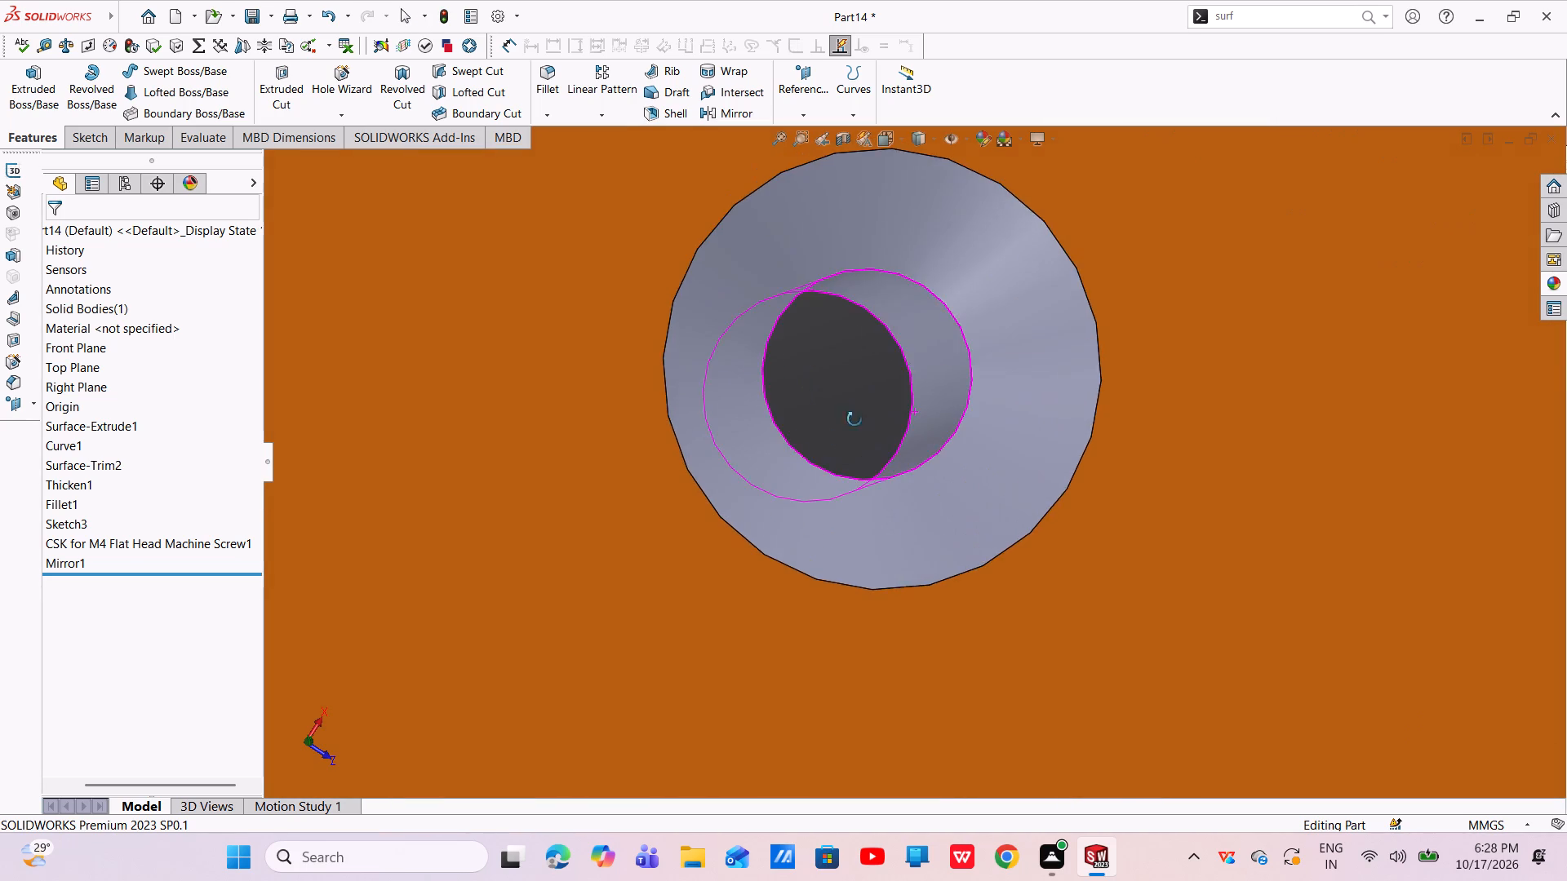
pyautogui.moveTo(855, 419); pyautogui.dragTo(804, 485, button='middle')
pyautogui.scroll(15, 790, 476)
pyautogui.scroll(5, 922, 486)
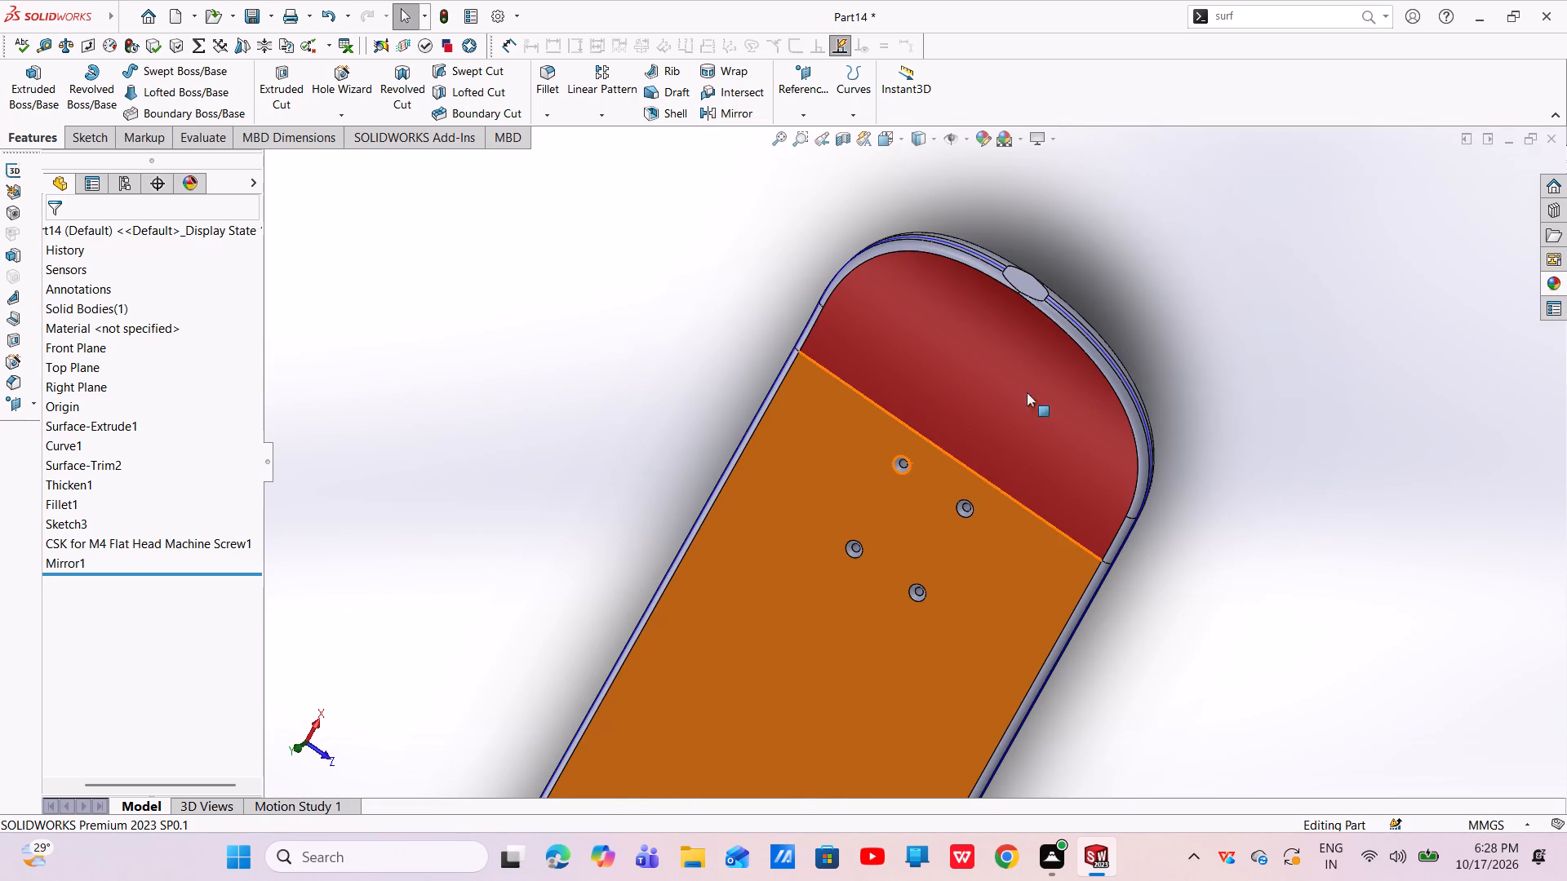
pyautogui.scroll(5, 1036, 426)
pyautogui.scroll(1, 1099, 495)
# Inspect the deck's underside, including where the holes come out at both ends.
pyautogui.moveTo(1100, 495); pyautogui.dragTo(824, 616, button='middle')
pyautogui.scroll(-1, 1100, 494)
pyautogui.scroll(1, 723, 573)
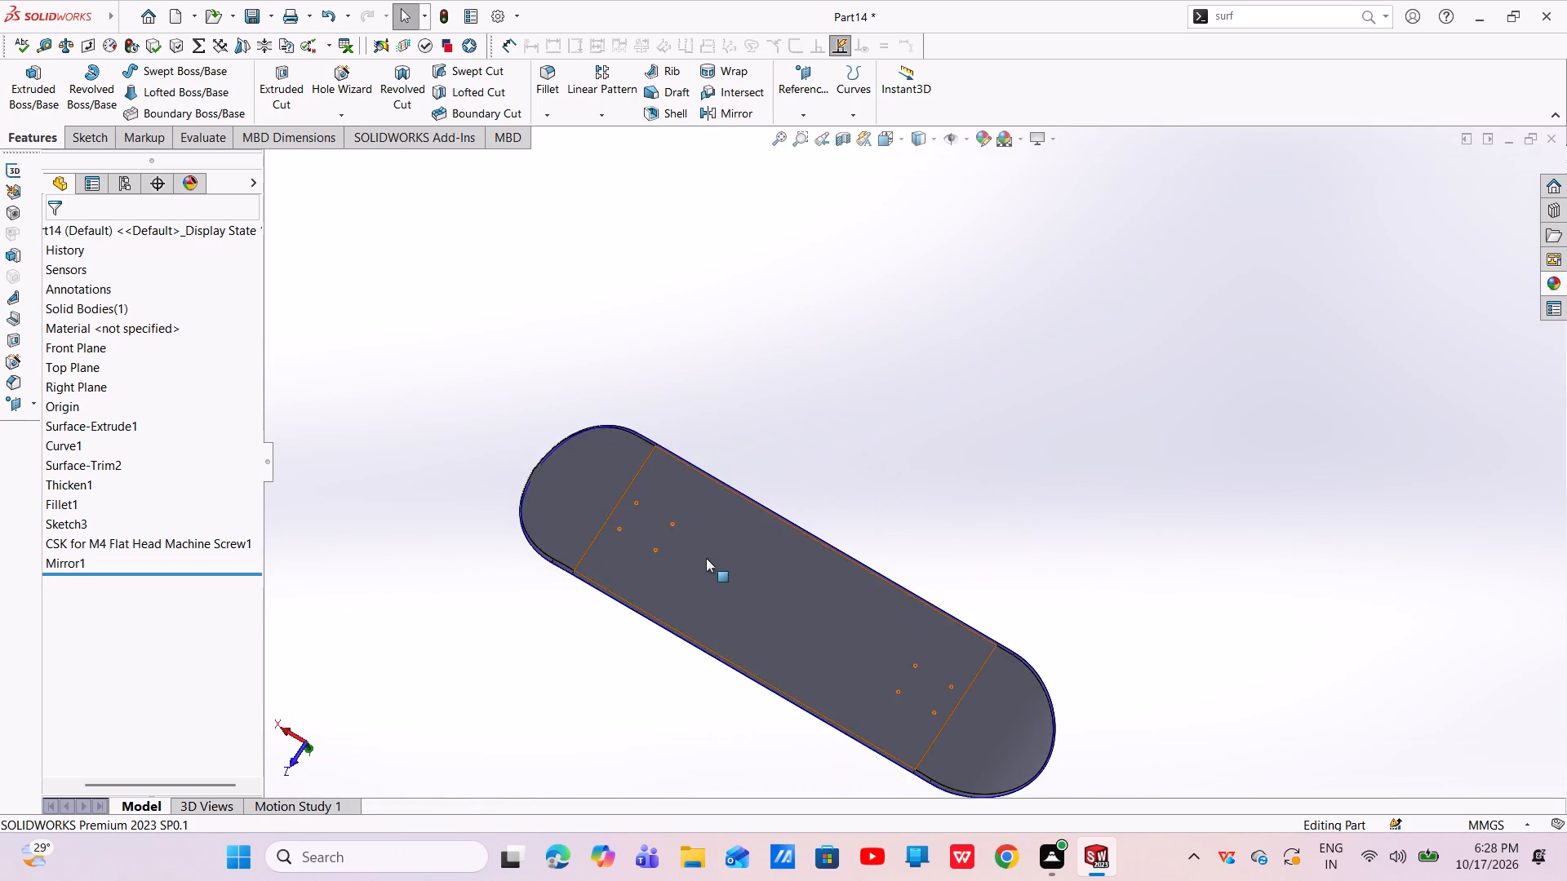
pyautogui.scroll(-7, 691, 499)
pyautogui.scroll(-2, 874, 508)
pyautogui.moveTo(875, 508); pyautogui.dragTo(890, 598, button='middle')
pyautogui.scroll(7, 863, 538)
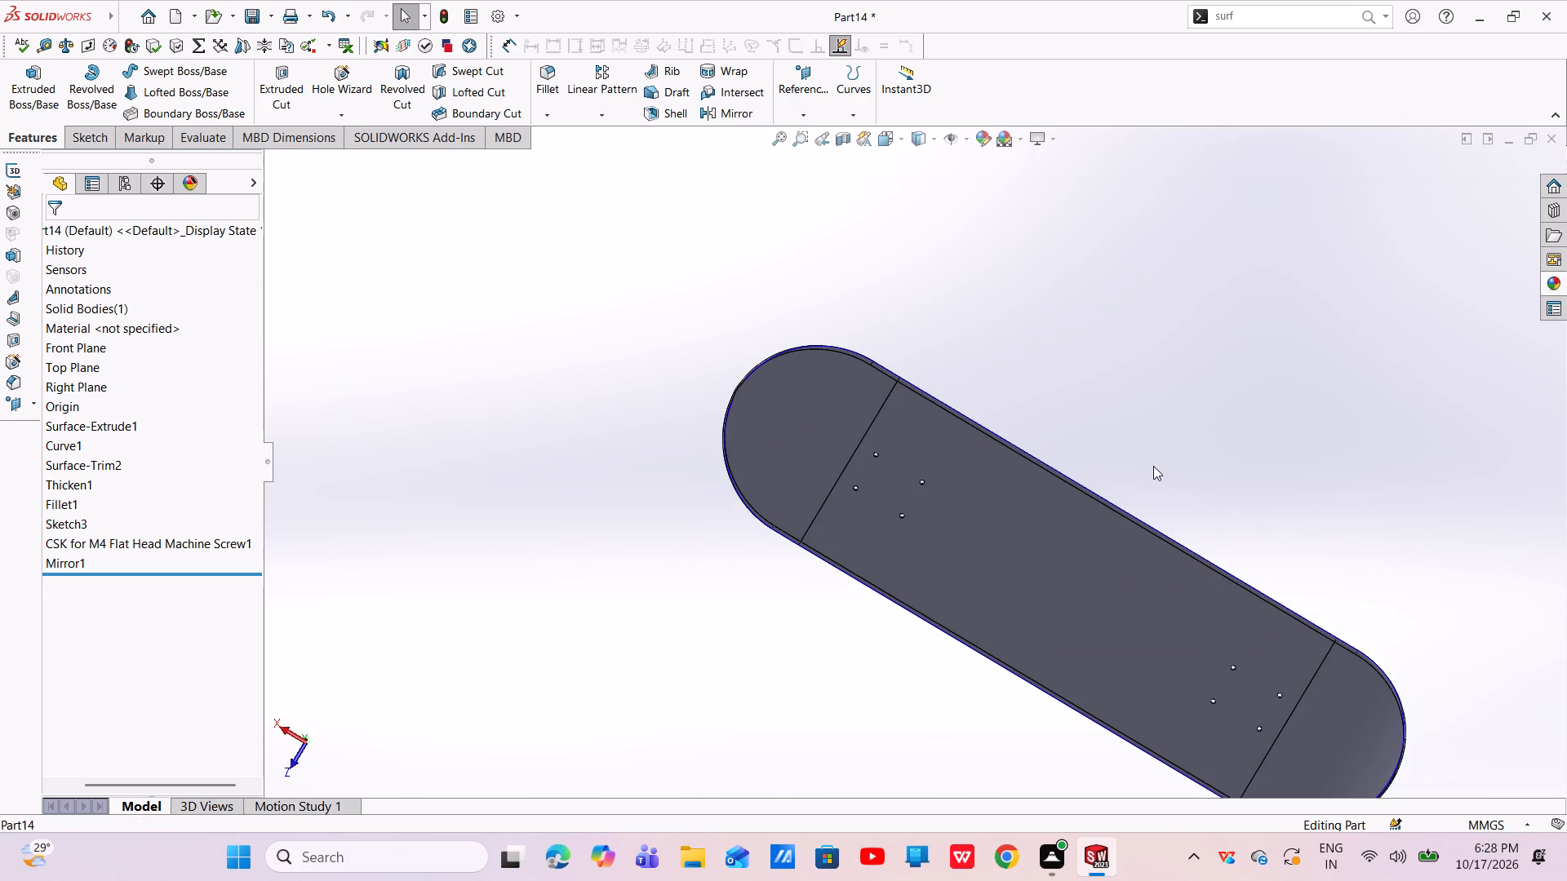
pyautogui.scroll(3, 1152, 465)
pyautogui.moveTo(1152, 464); pyautogui.dragTo(1136, 560, button='middle')
pyautogui.rightClick(1152, 463)
pyautogui.click(1094, 365)
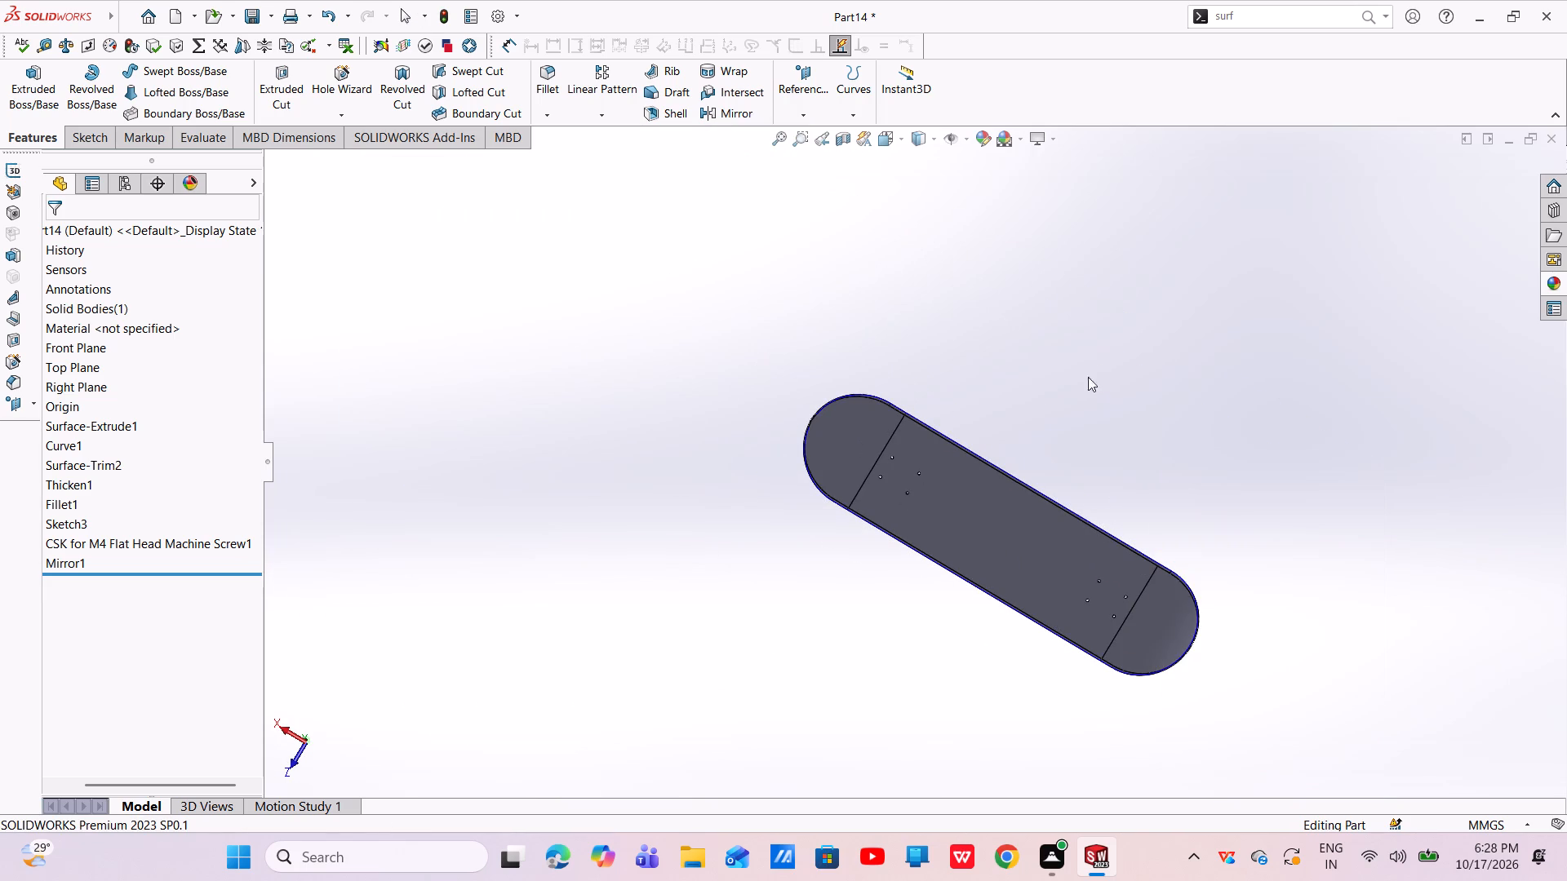
pyautogui.moveTo(1066, 405); pyautogui.dragTo(887, 723, button='middle')
pyautogui.scroll(-3, 970, 536)
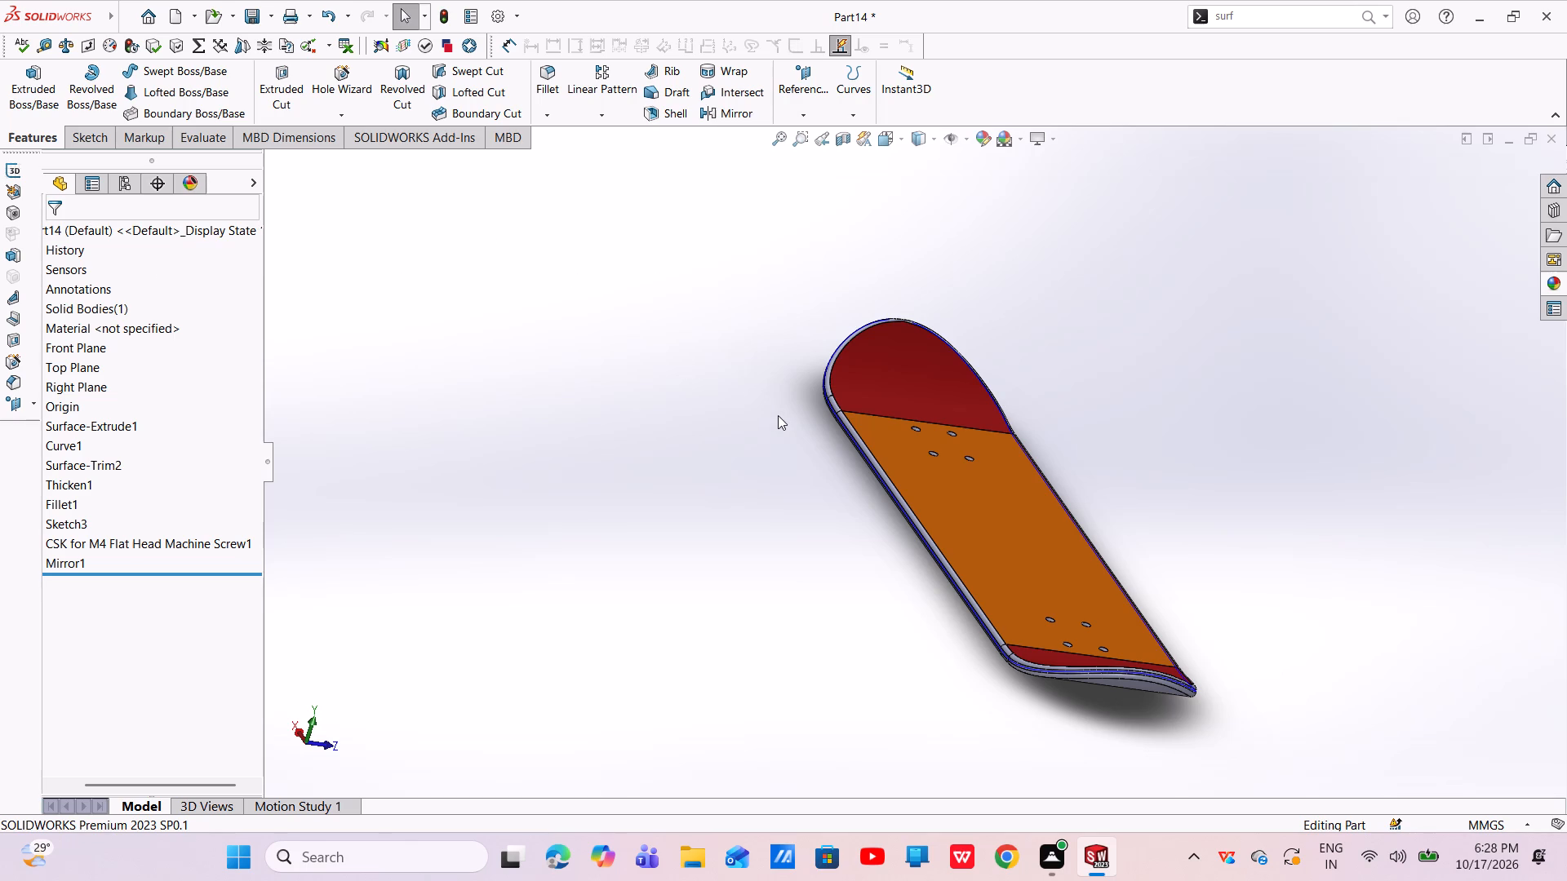
# Examine the four countersinks on the orange face beside the red end from an angle.
pyautogui.scroll(2, 778, 415)
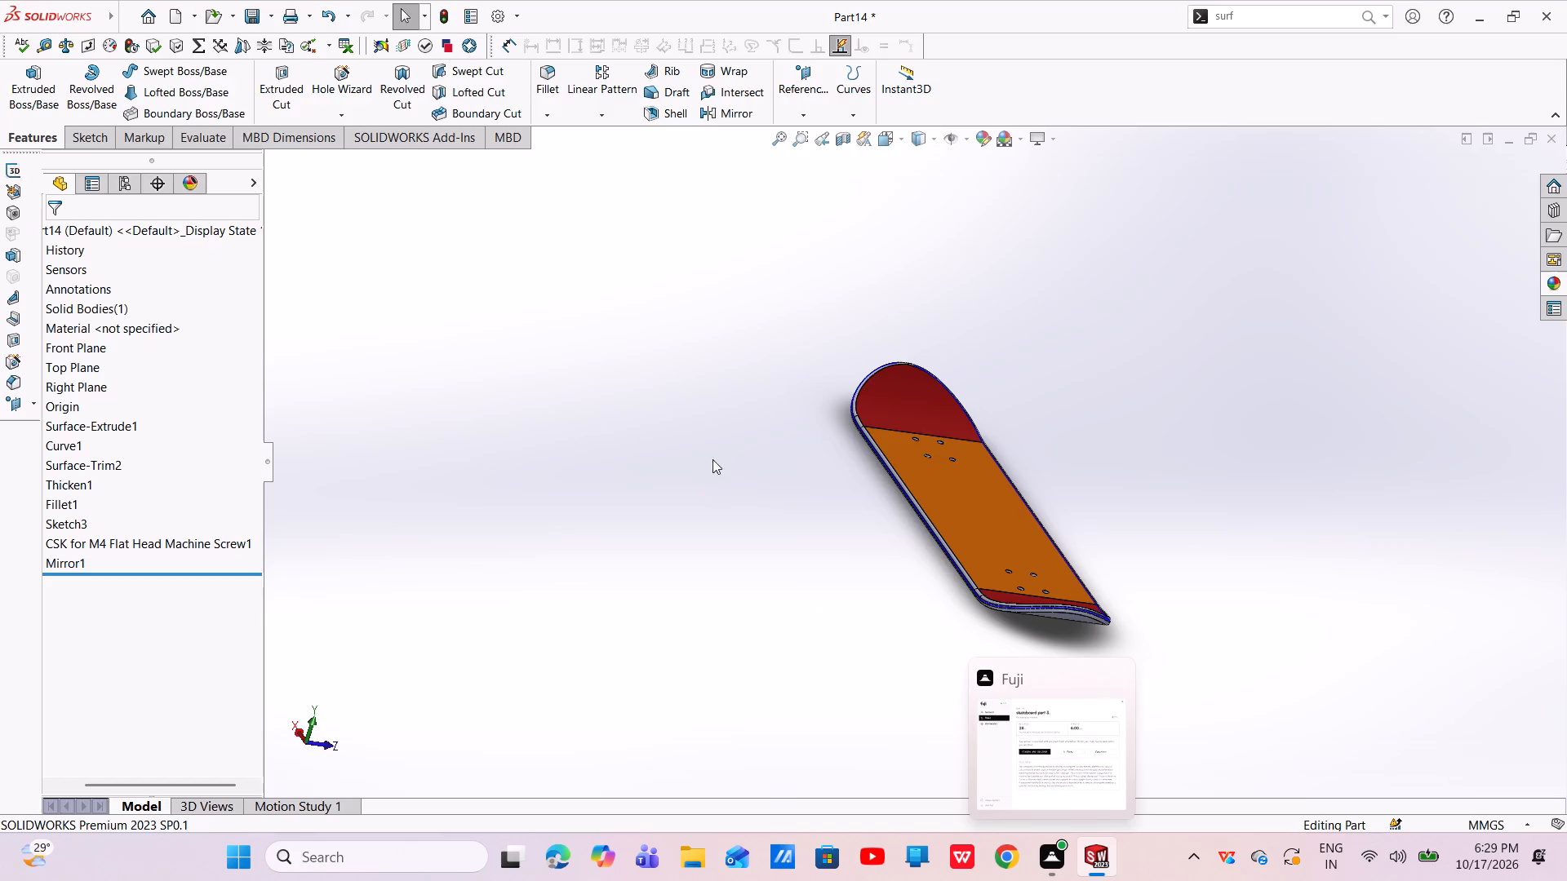
pyautogui.scroll(-3, 1032, 440)
pyautogui.moveTo(1000, 479); pyautogui.dragTo(994, 560, button='middle')
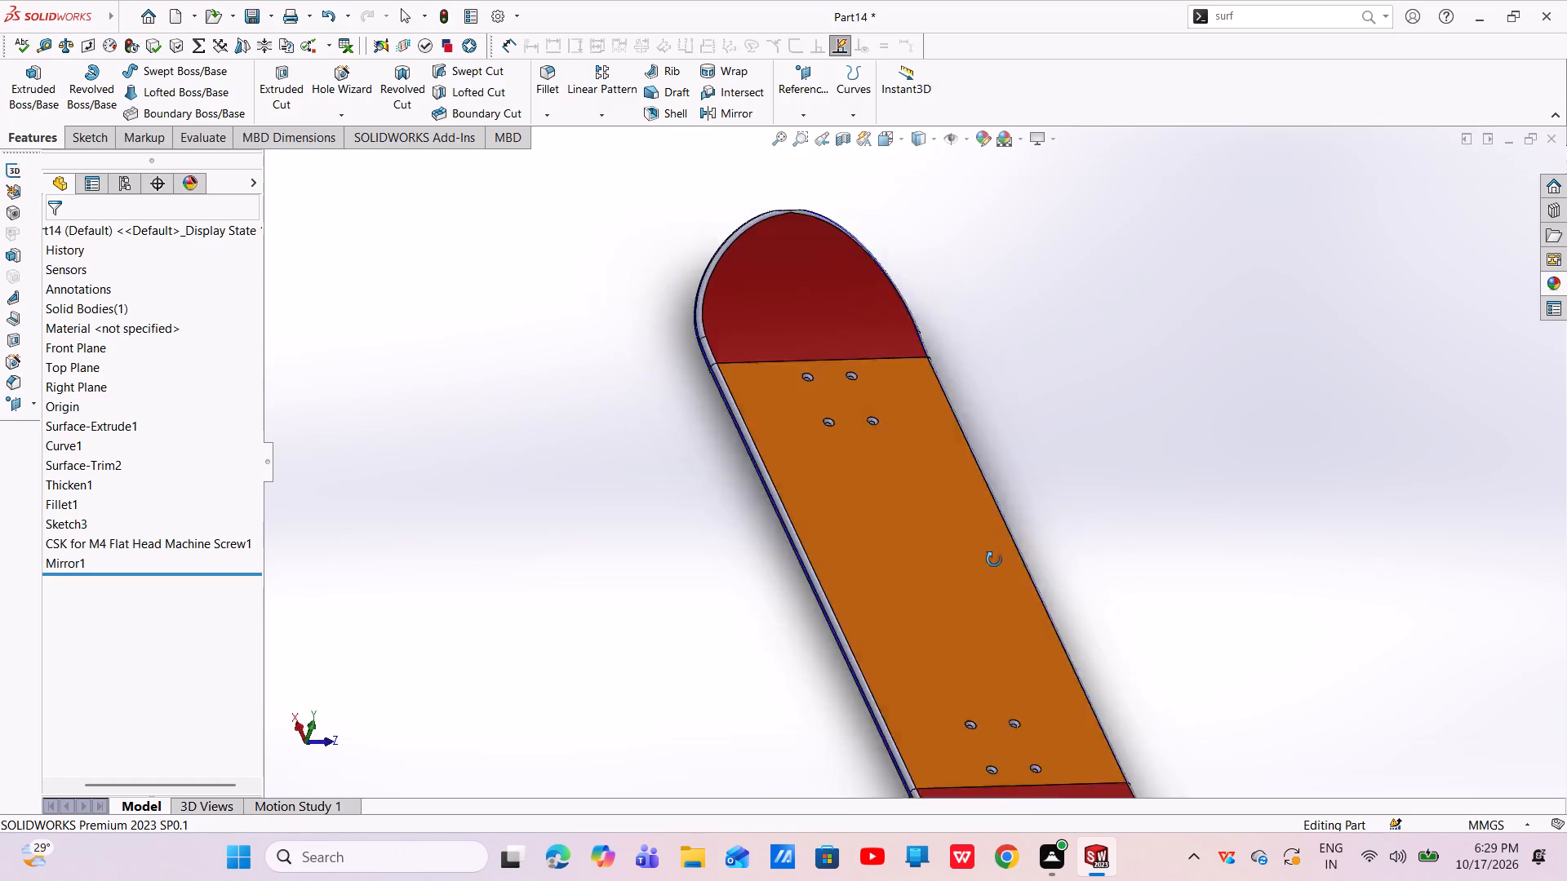
pyautogui.moveTo(994, 560); pyautogui.dragTo(943, 644, button='middle')
pyautogui.moveTo(942, 644); pyautogui.dragTo(906, 626, button='middle')
pyautogui.scroll(-7, 1012, 312)
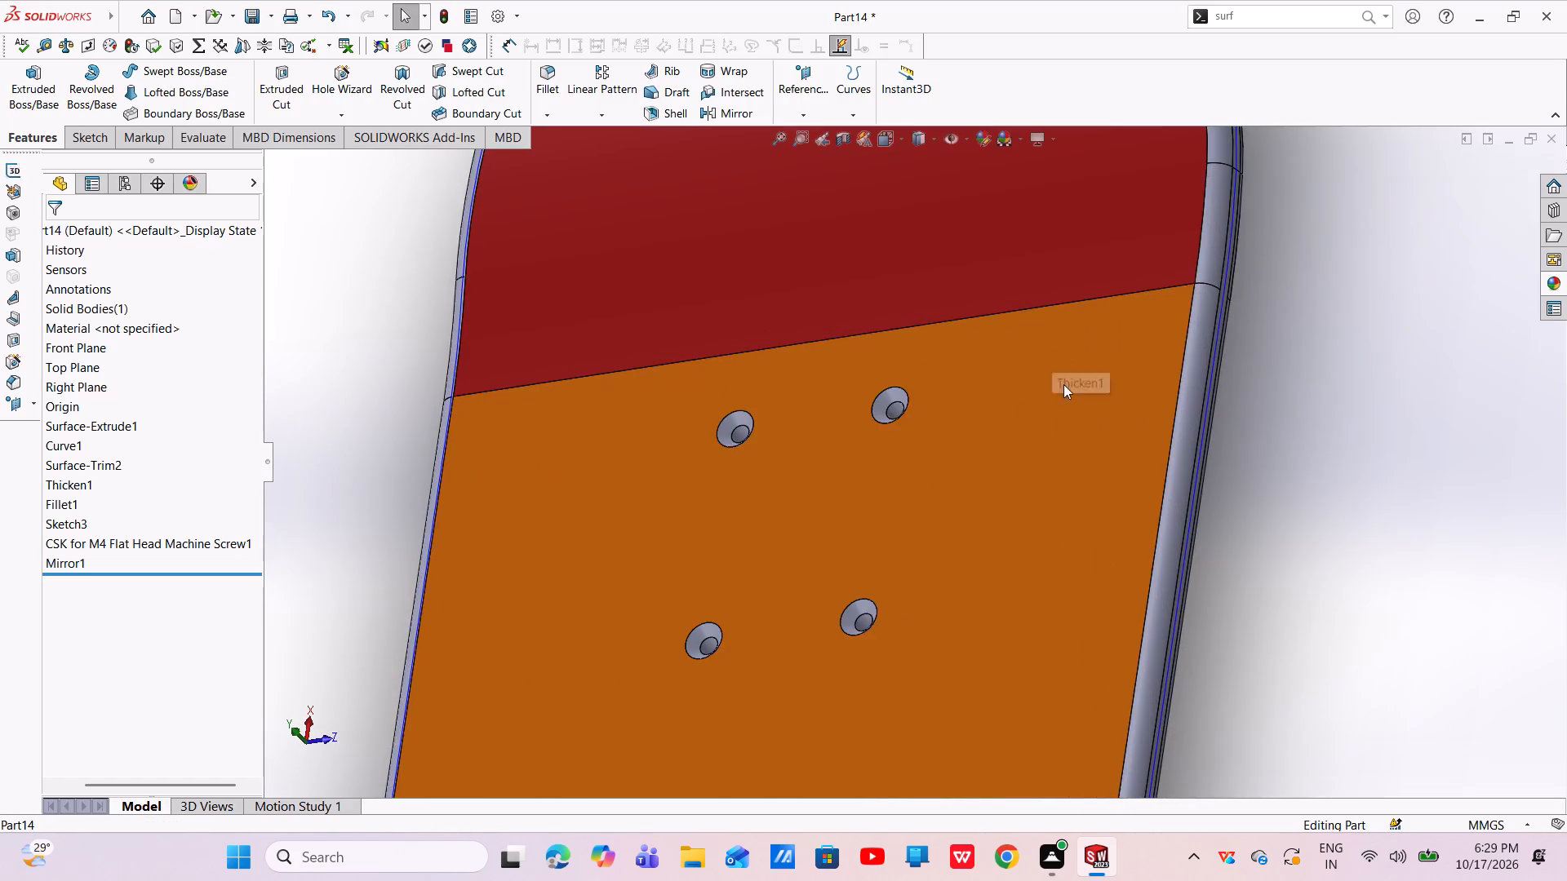
pyautogui.scroll(-5, 855, 417)
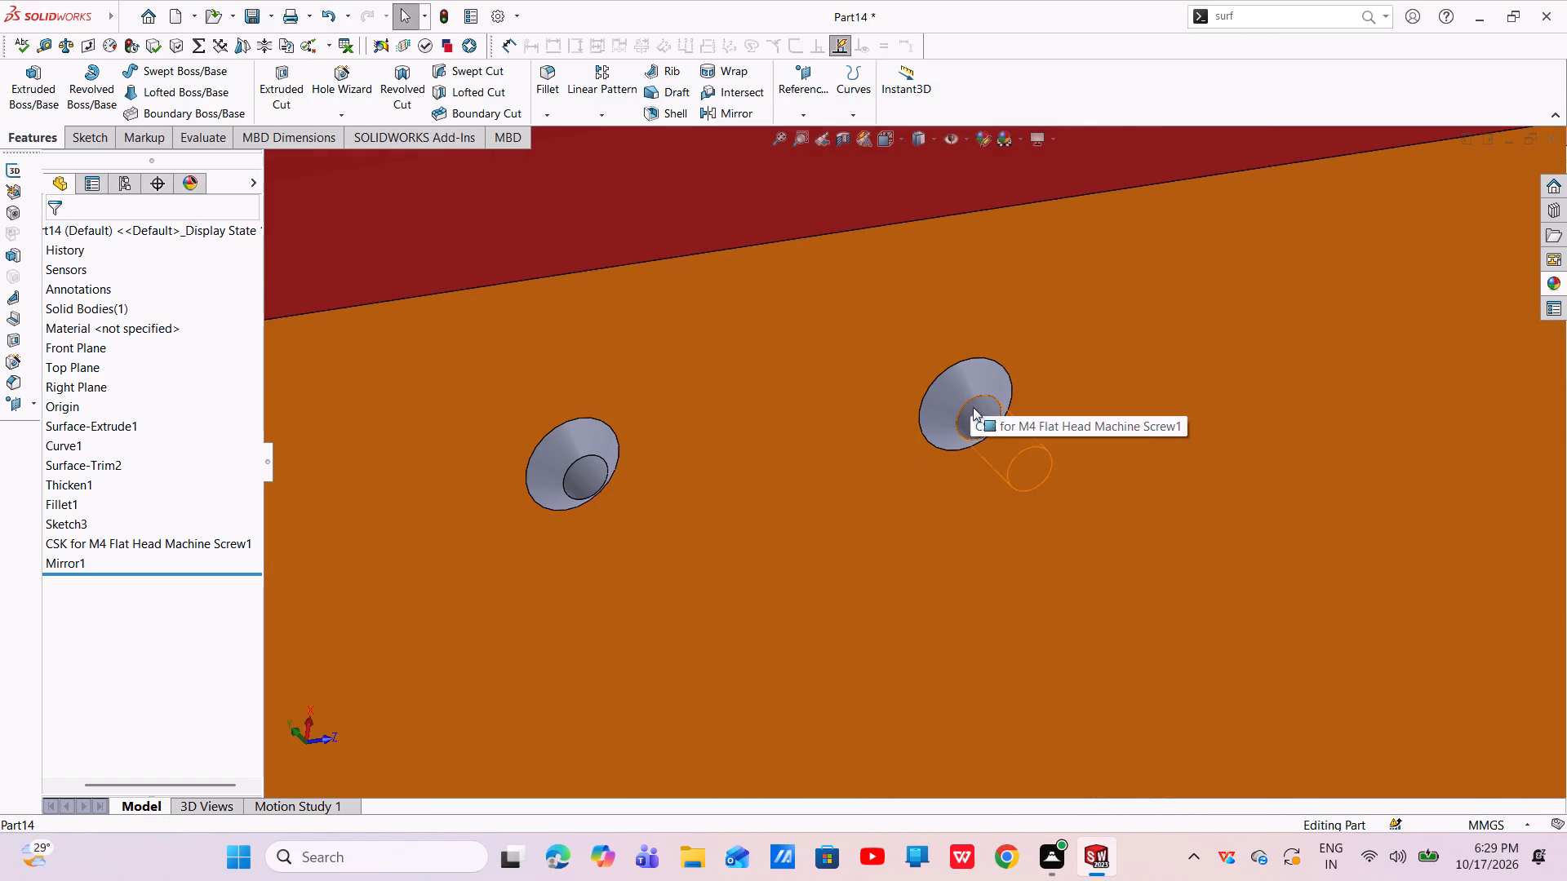
pyautogui.scroll(-1, 954, 377)
pyautogui.scroll(12, 954, 377)
# Examine the deck's curved profile along its long edge and the full coloured face.
pyautogui.moveTo(997, 374); pyautogui.dragTo(1080, 609, button='middle')
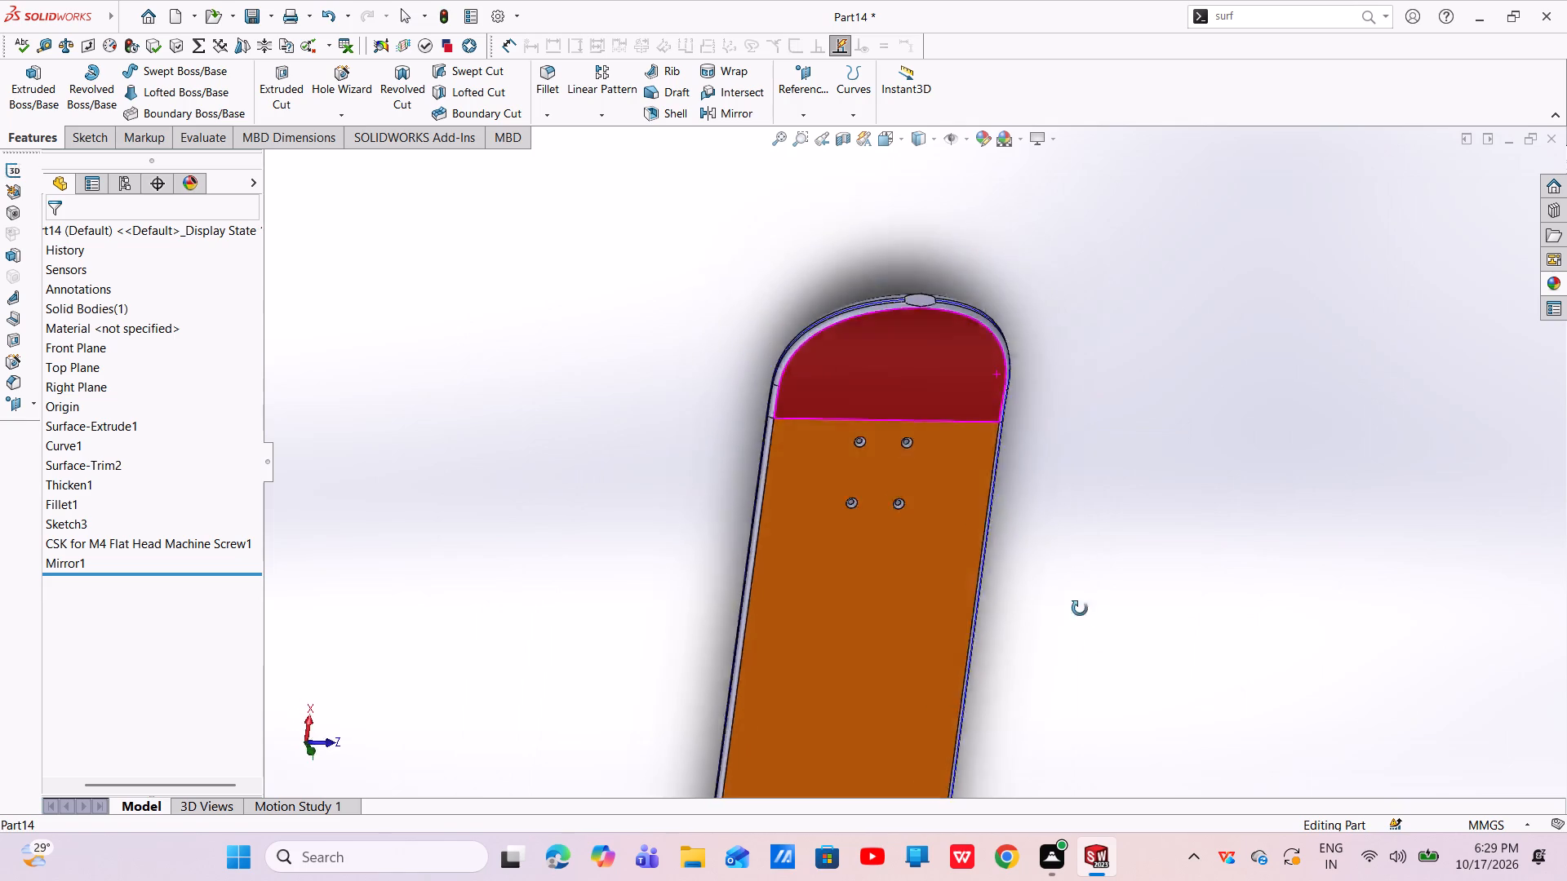
pyautogui.moveTo(1080, 609); pyautogui.dragTo(1232, 566, button='middle')
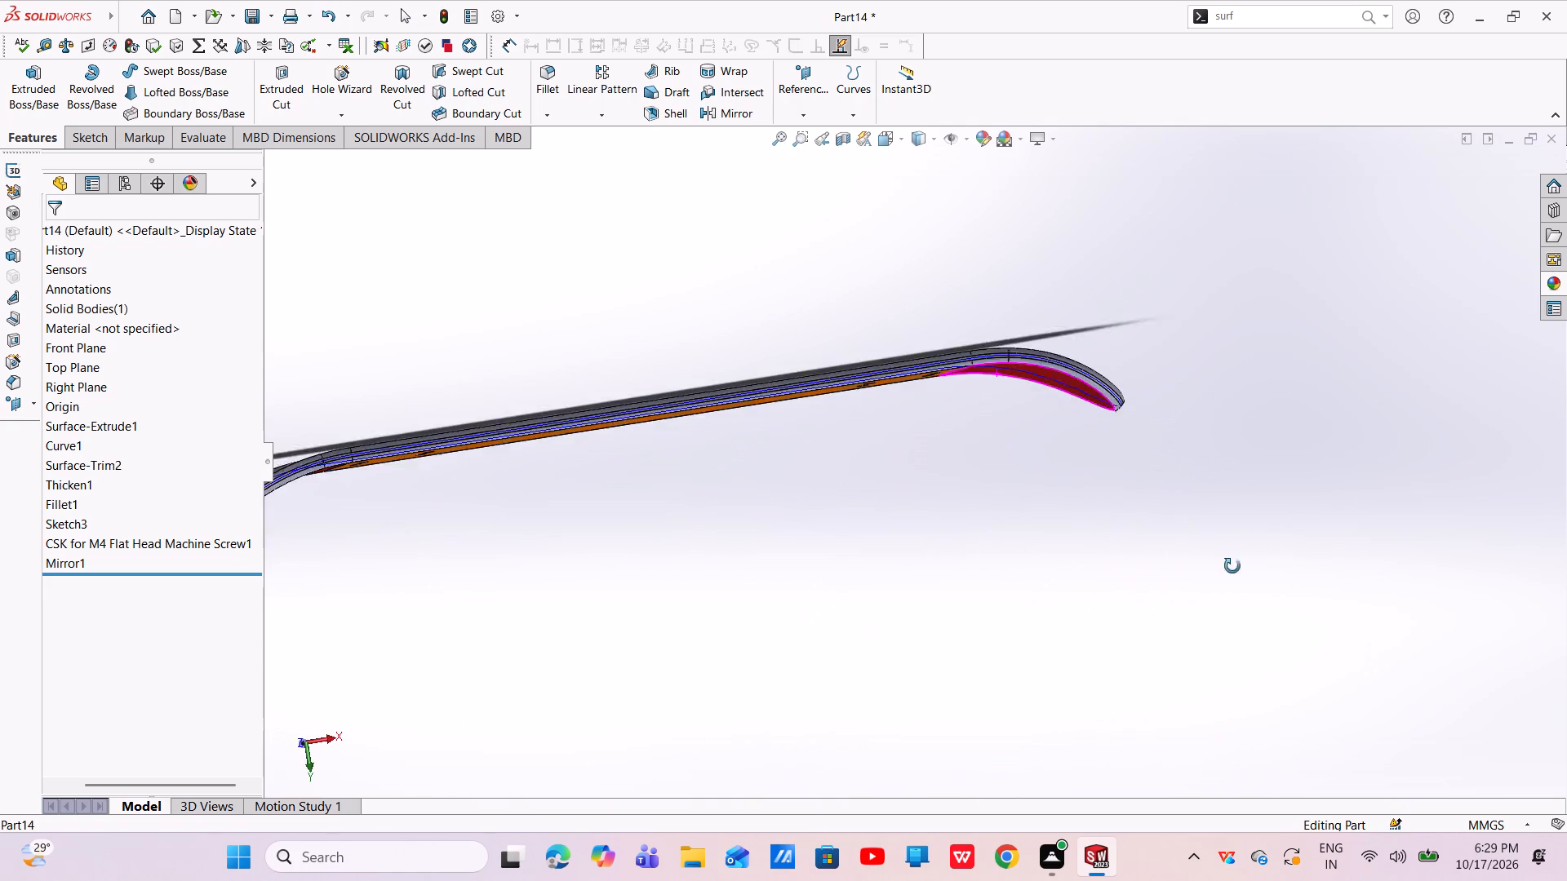
pyautogui.moveTo(1232, 566); pyautogui.dragTo(1187, 537, button='middle')
pyautogui.scroll(3, 712, 569)
pyautogui.moveTo(726, 525); pyautogui.dragTo(710, 512, button='middle')
pyautogui.scroll(1, 726, 525)
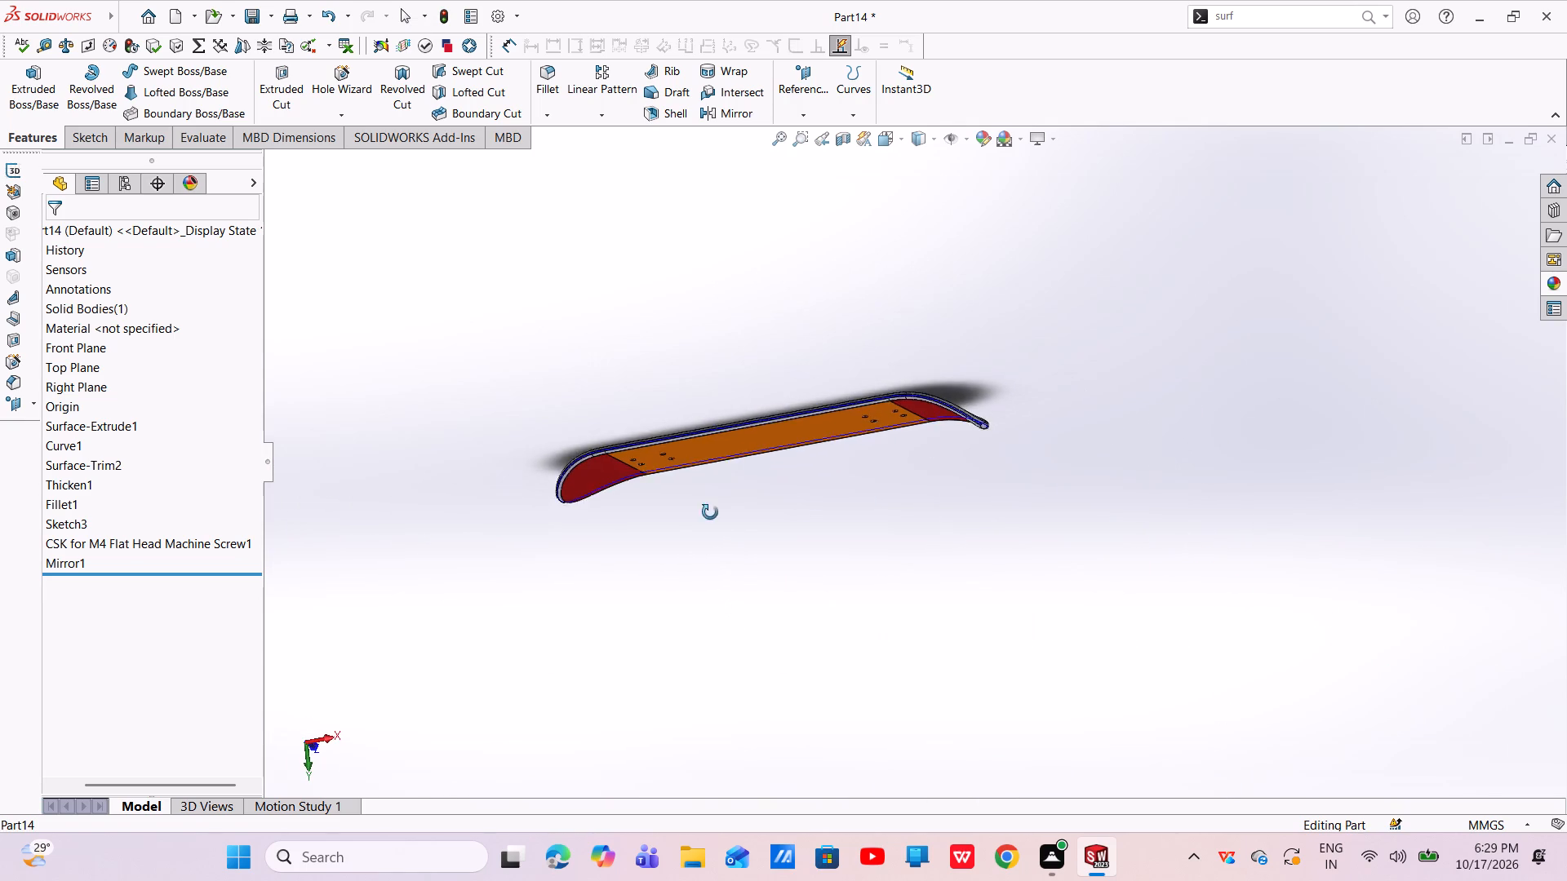
pyautogui.moveTo(710, 512); pyautogui.dragTo(806, 330, button='middle')
pyautogui.scroll(3, 814, 493)
pyautogui.scroll(1, 791, 392)
pyautogui.moveTo(793, 387); pyautogui.dragTo(798, 355, button='middle')
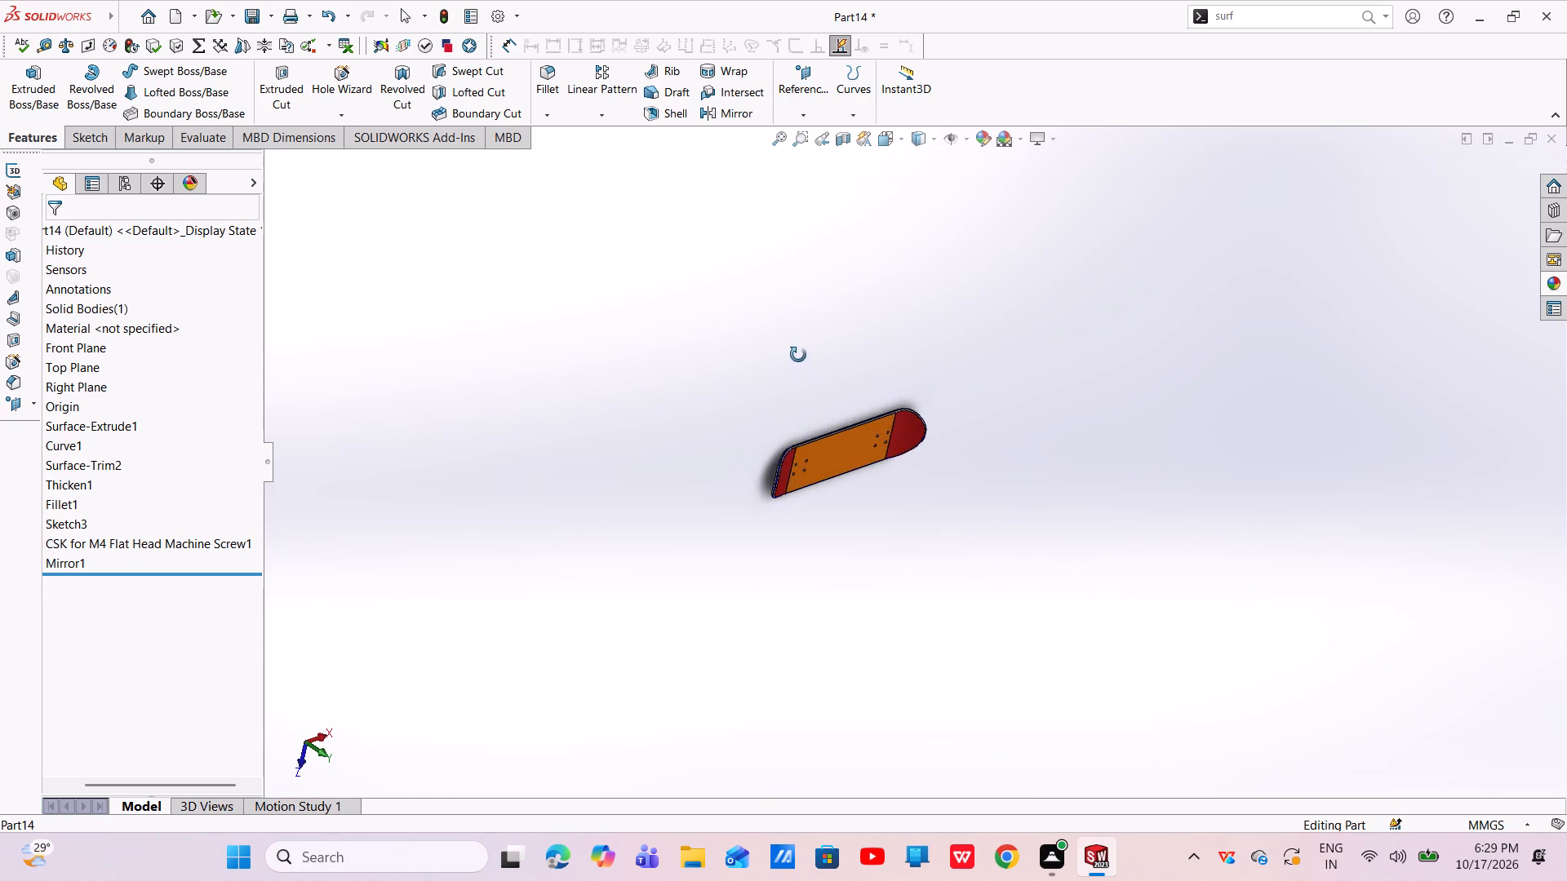
pyautogui.moveTo(798, 355); pyautogui.dragTo(798, 354, button='middle')
pyautogui.scroll(1, 798, 354)
pyautogui.scroll(-6, 827, 476)
pyautogui.moveTo(1039, 486); pyautogui.dragTo(1039, 422, button='middle')
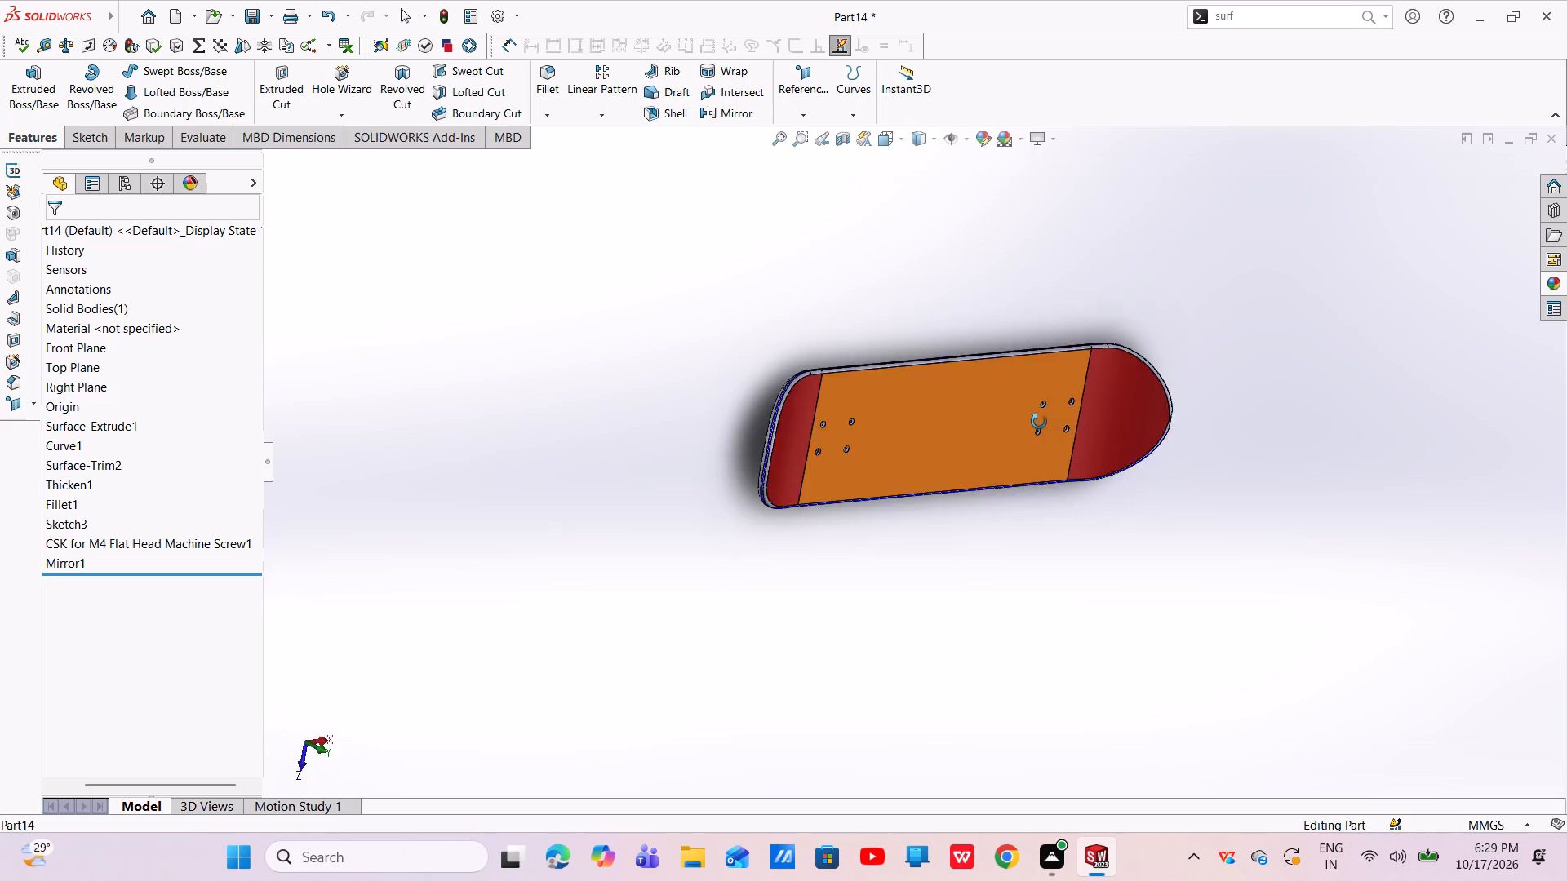
pyautogui.moveTo(1039, 422); pyautogui.dragTo(1153, 345, button='middle')
pyautogui.moveTo(1153, 346); pyautogui.dragTo(1124, 363, button='middle')
# Examine the deck end-on and check the countersinks and rounded edge near one upturned end.
pyautogui.scroll(1, 1107, 458)
pyautogui.moveTo(1070, 434); pyautogui.dragTo(1047, 423, button='middle')
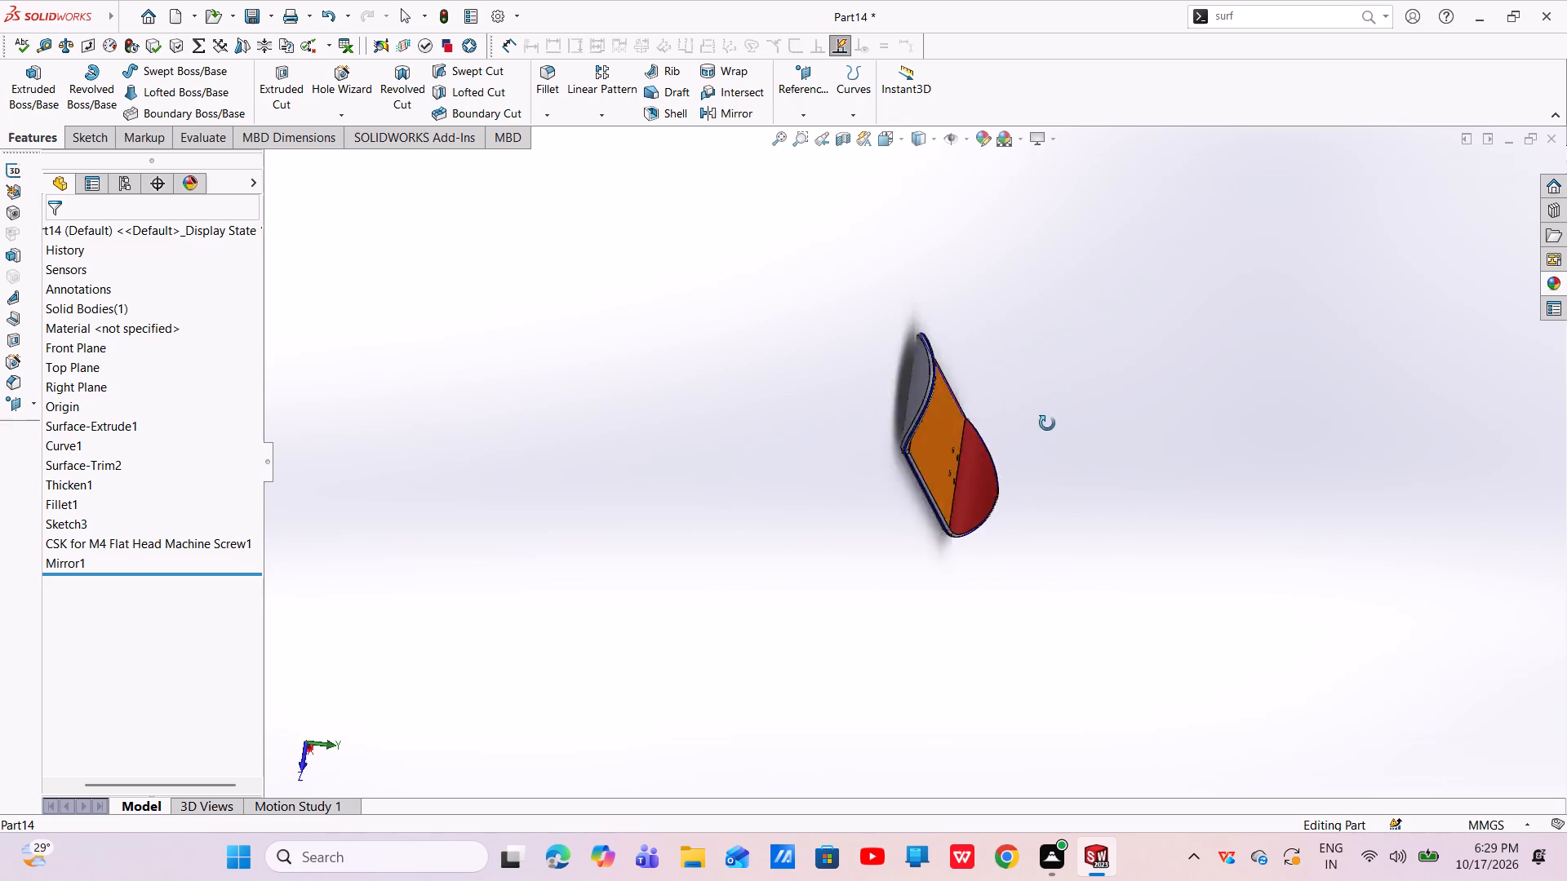
pyautogui.moveTo(1047, 423); pyautogui.dragTo(964, 418, button='middle')
pyautogui.scroll(-4, 949, 440)
pyautogui.scroll(1, 949, 438)
pyautogui.moveTo(949, 438); pyautogui.dragTo(1007, 343, button='middle')
pyautogui.scroll(1, 949, 436)
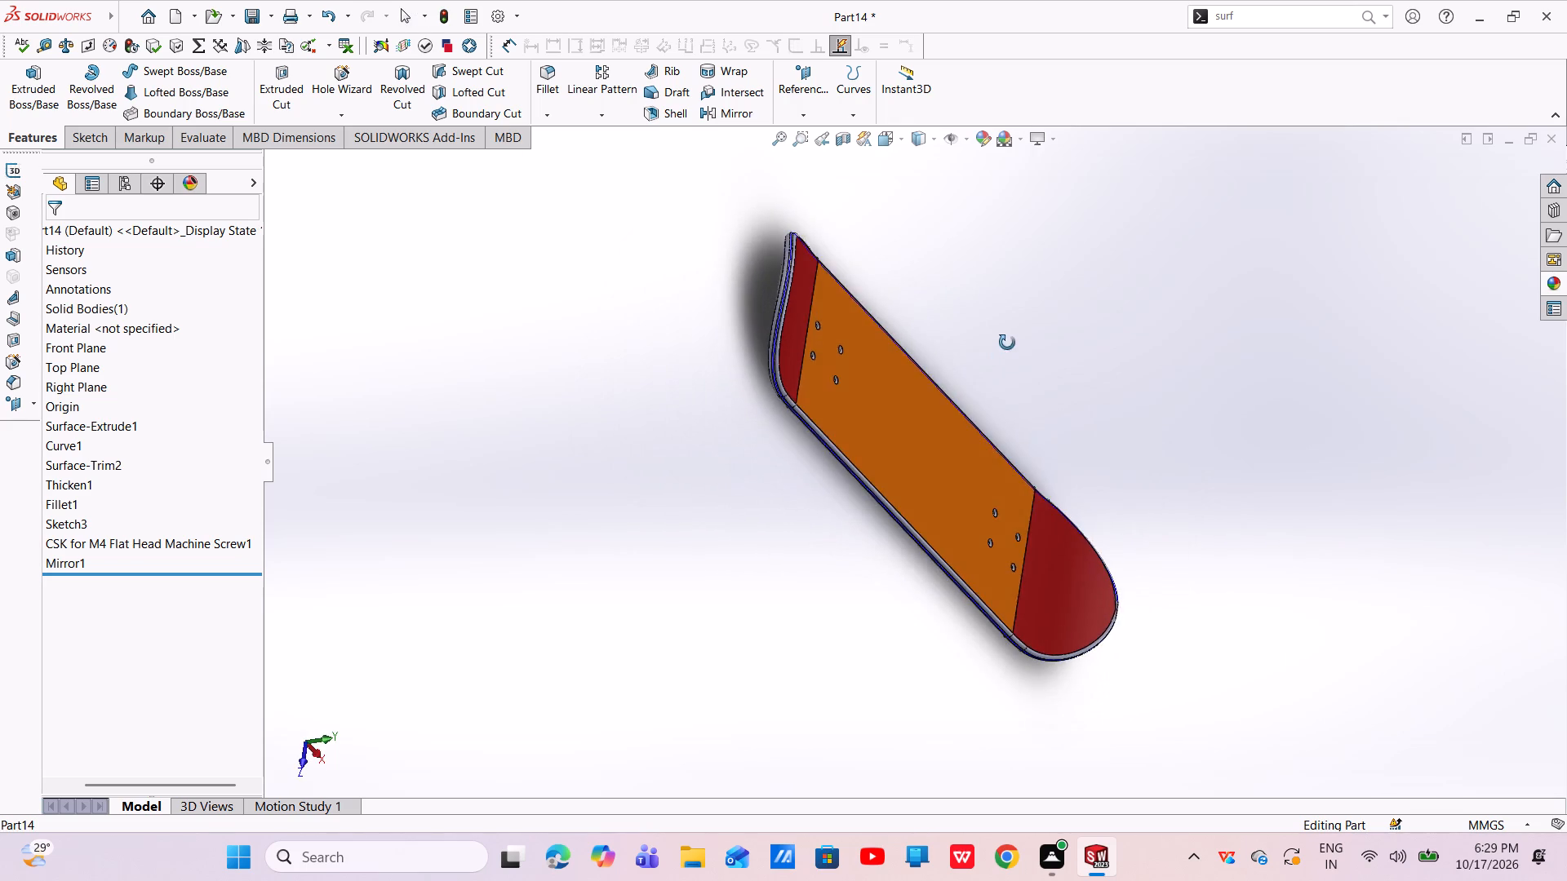
pyautogui.moveTo(1007, 343); pyautogui.dragTo(1008, 341, button='middle')
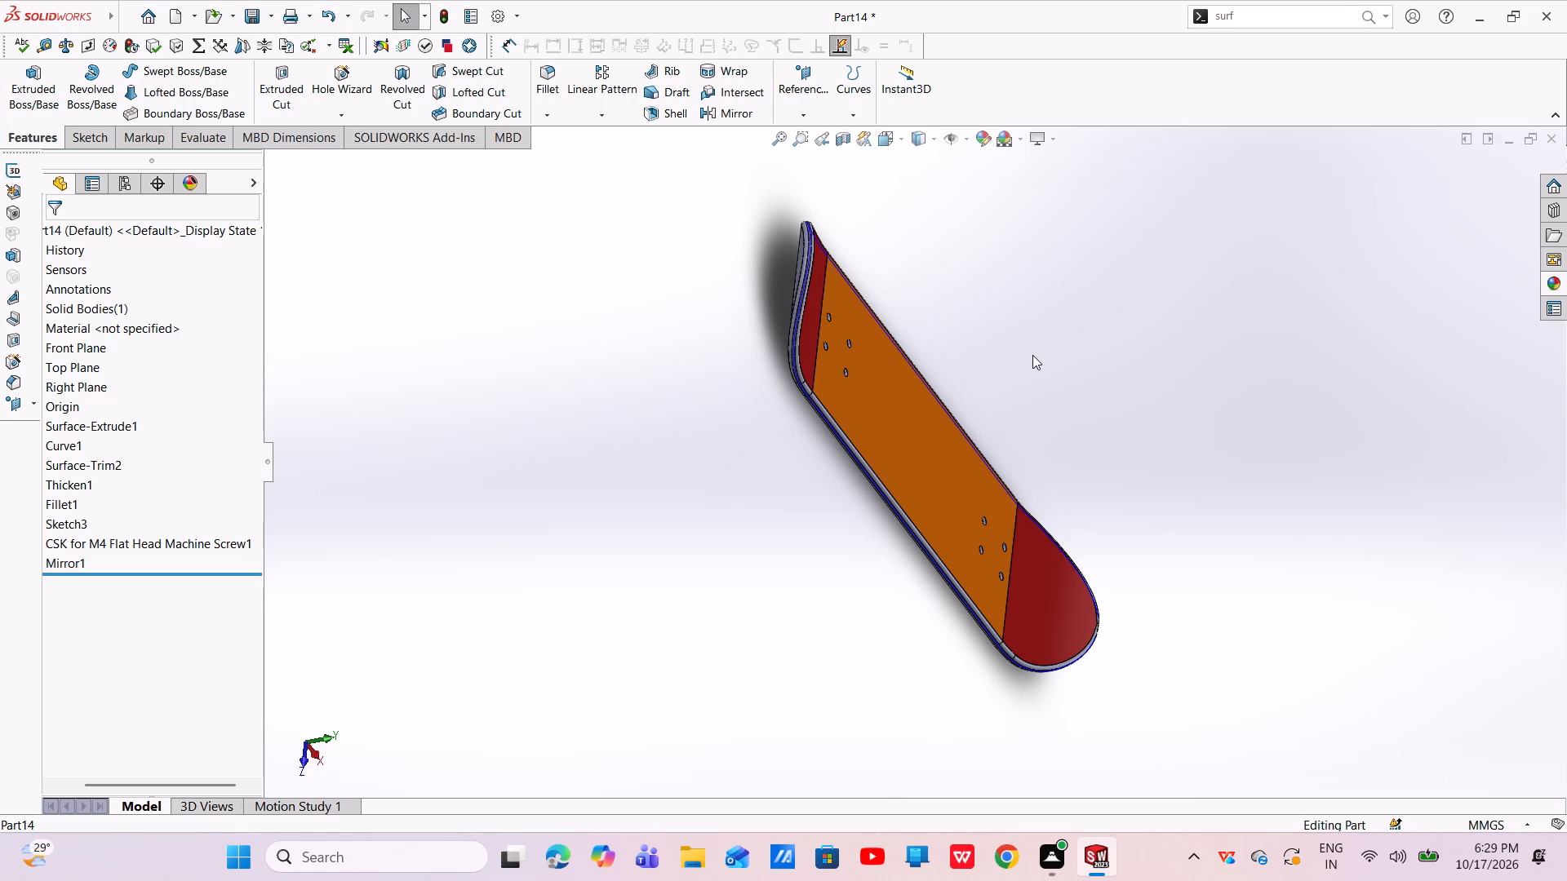
pyautogui.scroll(-6, 858, 312)
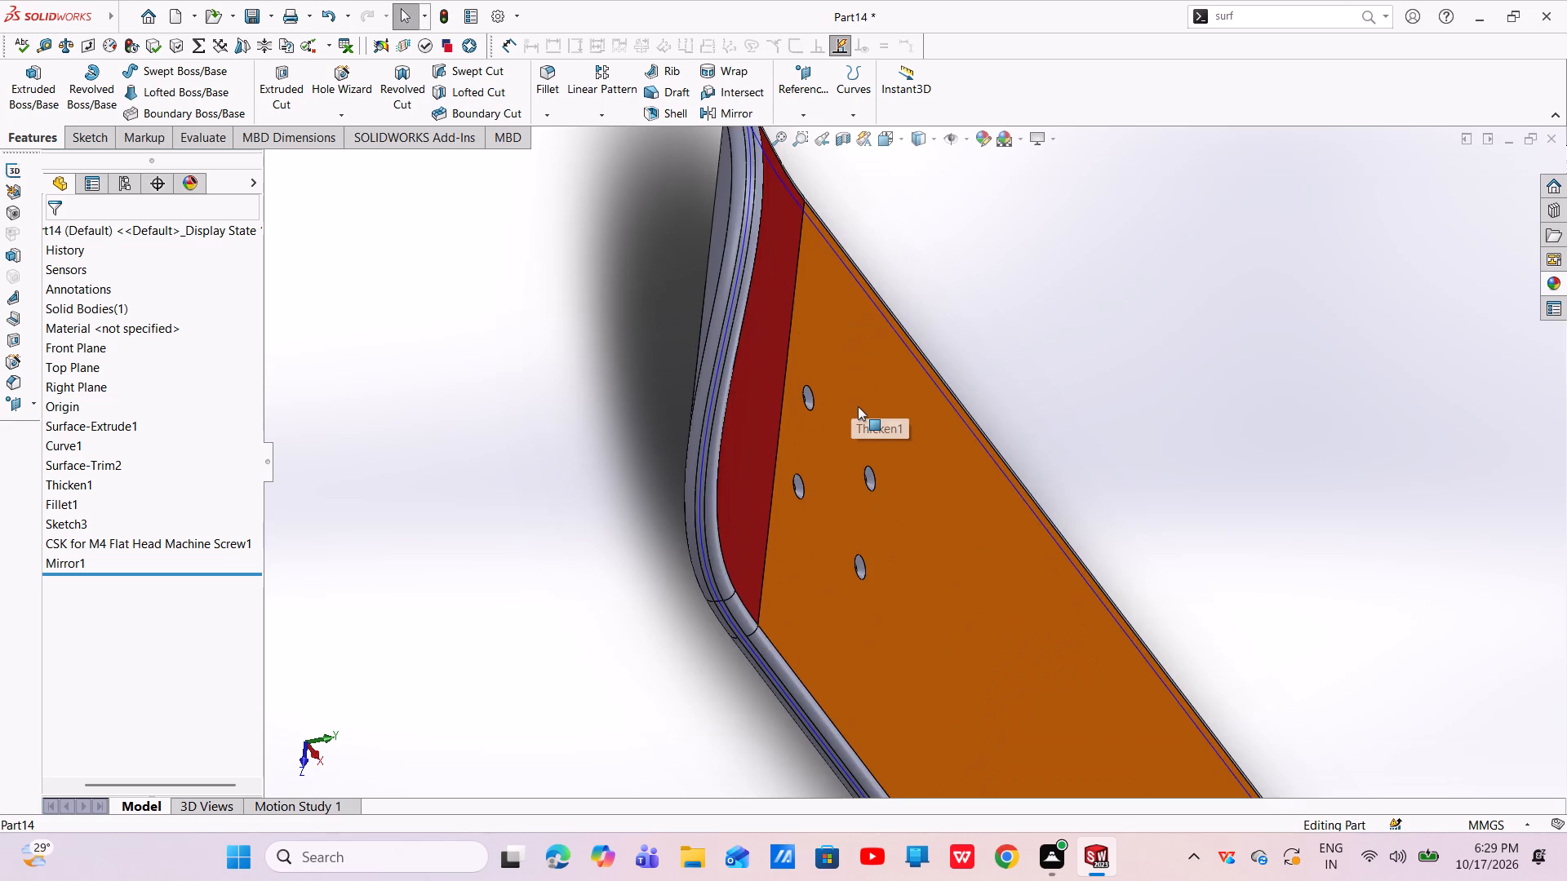
pyautogui.scroll(-6, 858, 406)
pyautogui.moveTo(719, 402); pyautogui.dragTo(708, 449, button='middle')
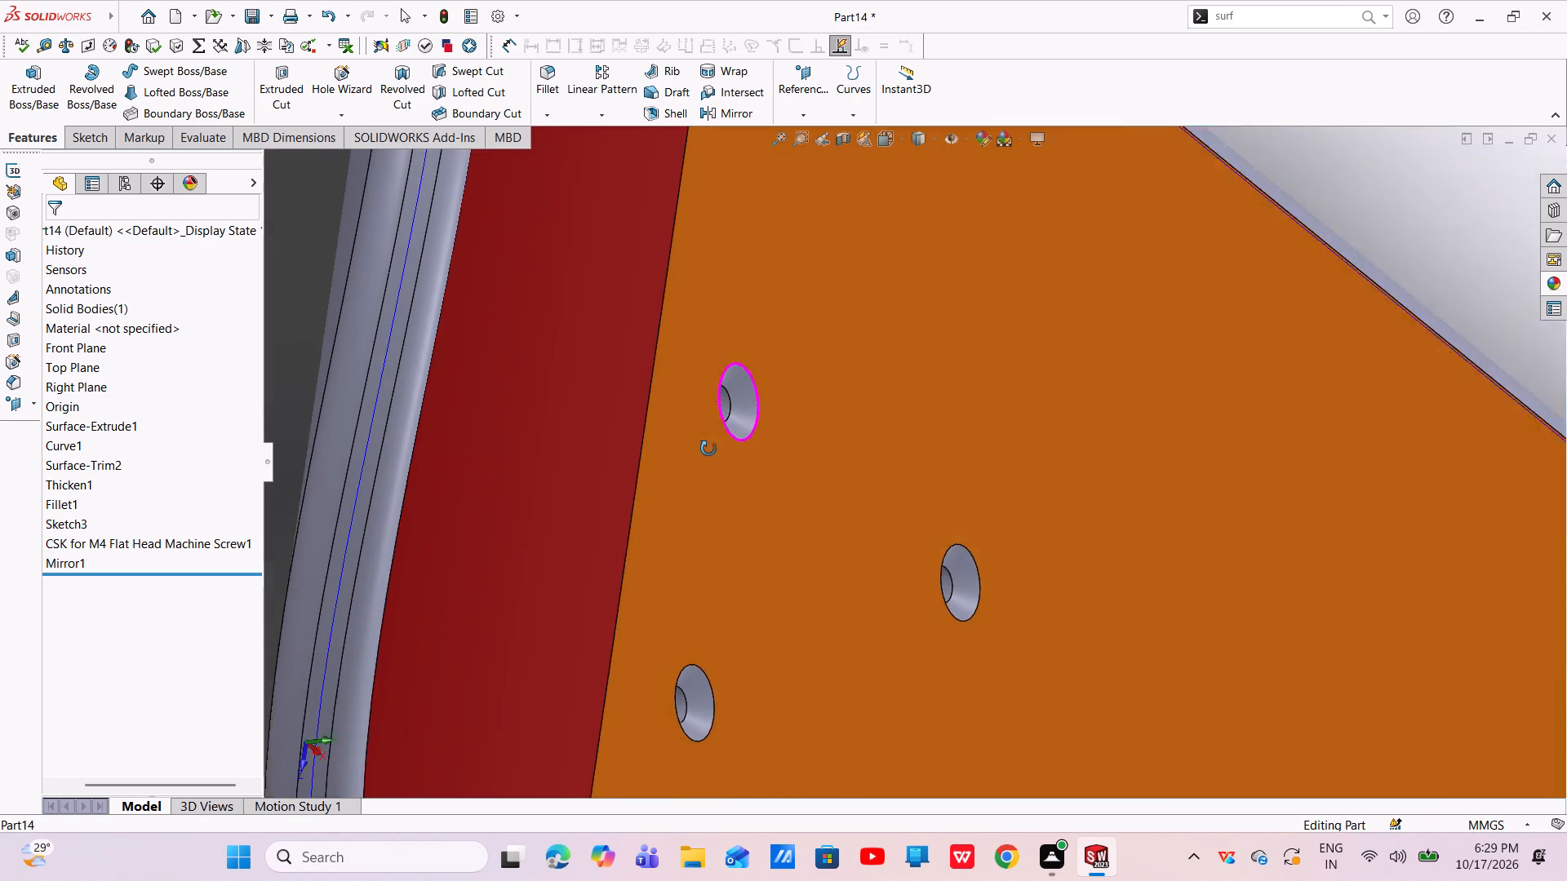
pyautogui.moveTo(708, 449); pyautogui.dragTo(704, 459, button='middle')
pyautogui.scroll(5, 689, 451)
pyautogui.scroll(6, 886, 422)
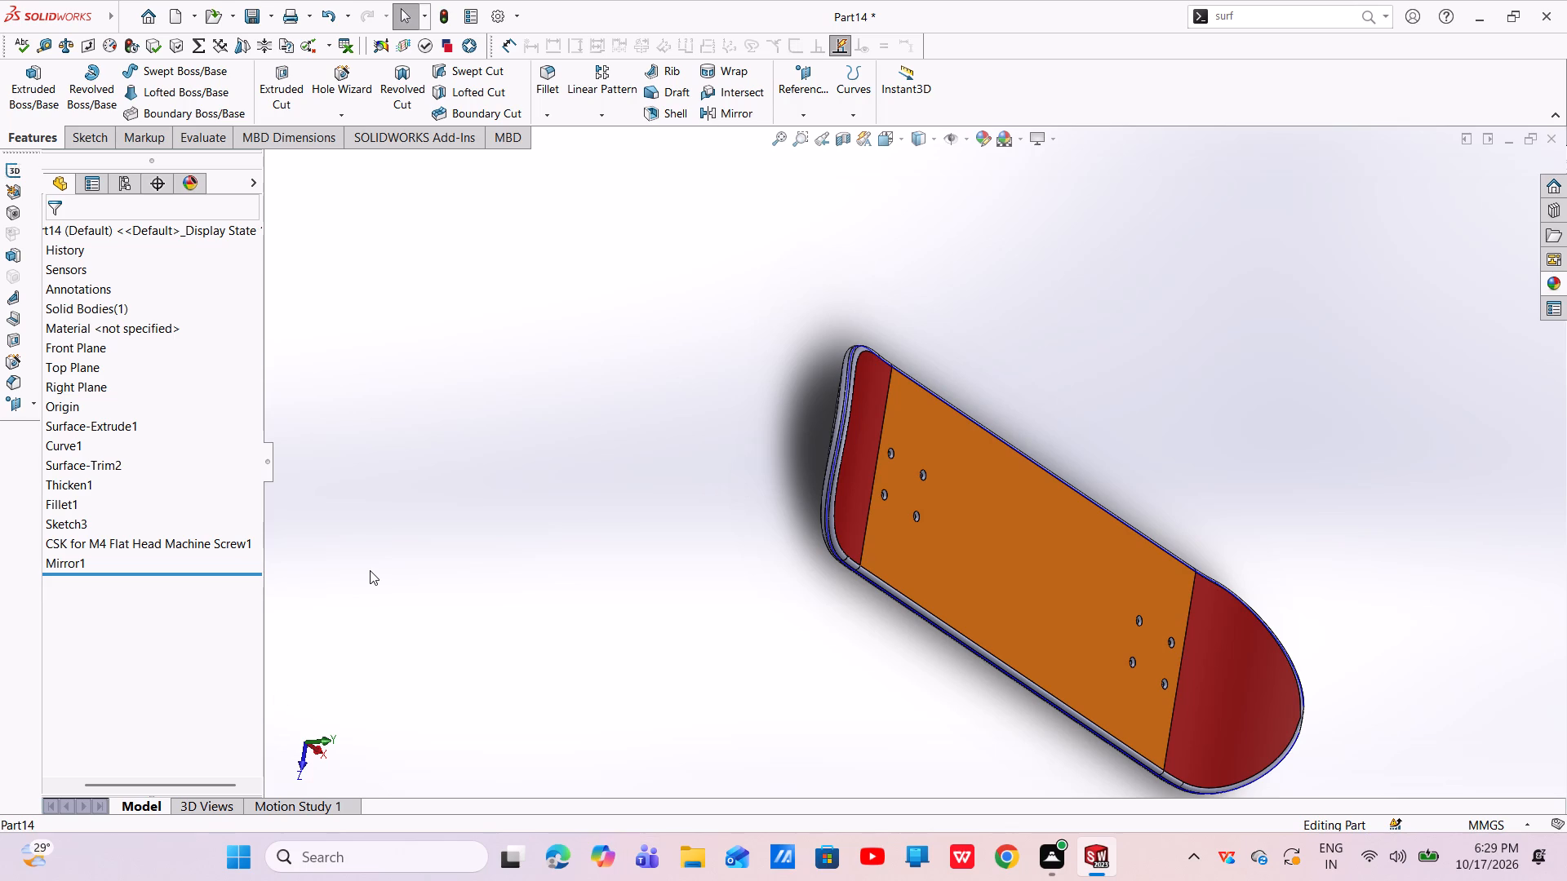
# Save the part as "skateboard part 3" in the Desktop's New folder.
pyautogui.hotkey('ctrl', 's')
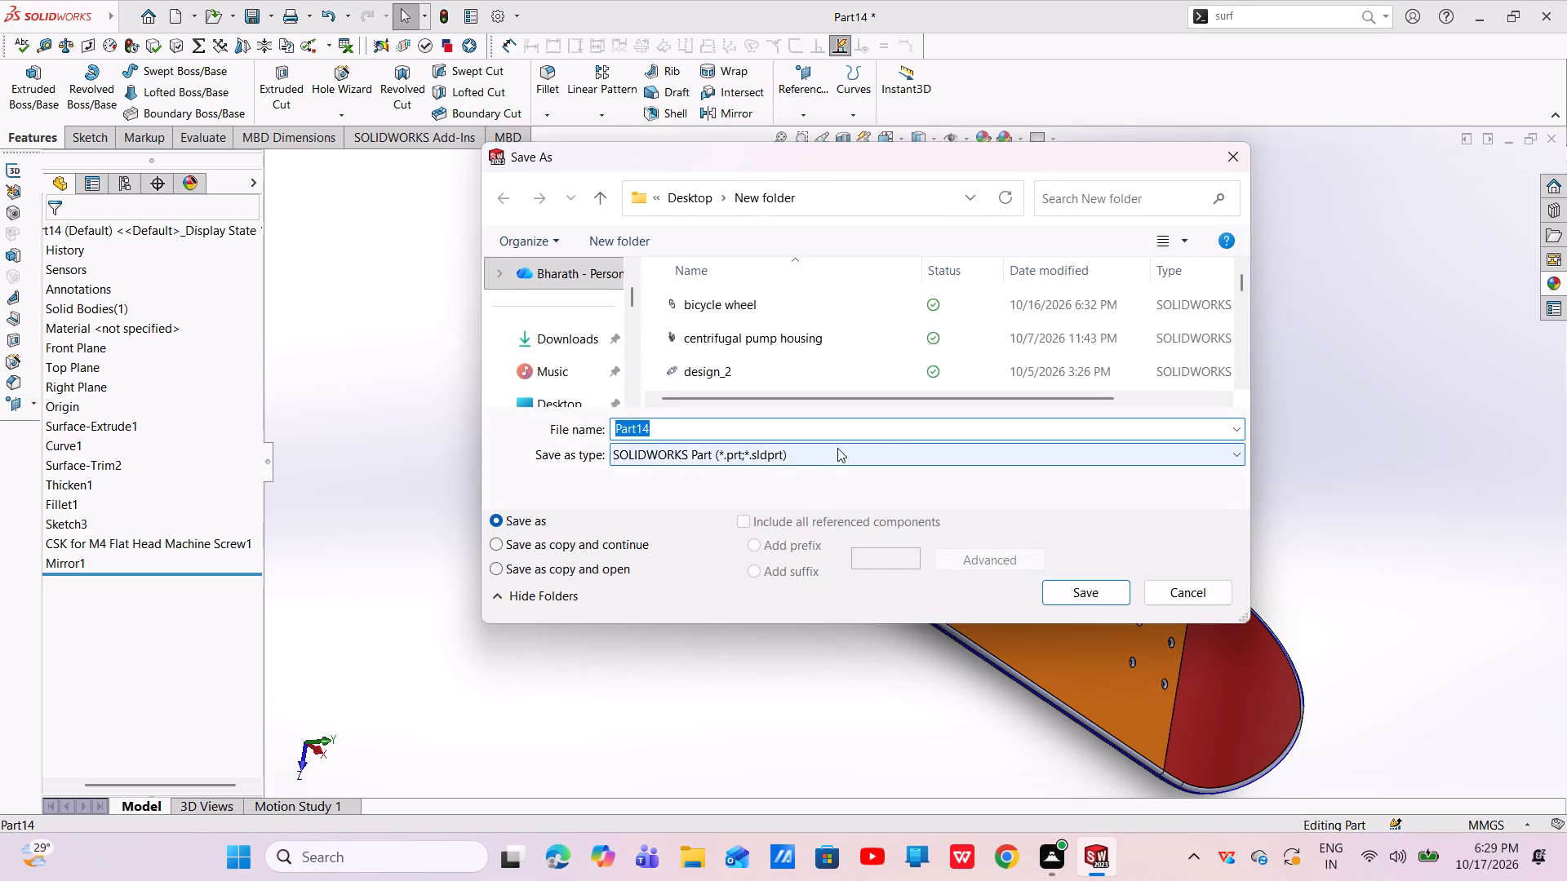
pyautogui.press('BackSpace')
pyautogui.write('ska')
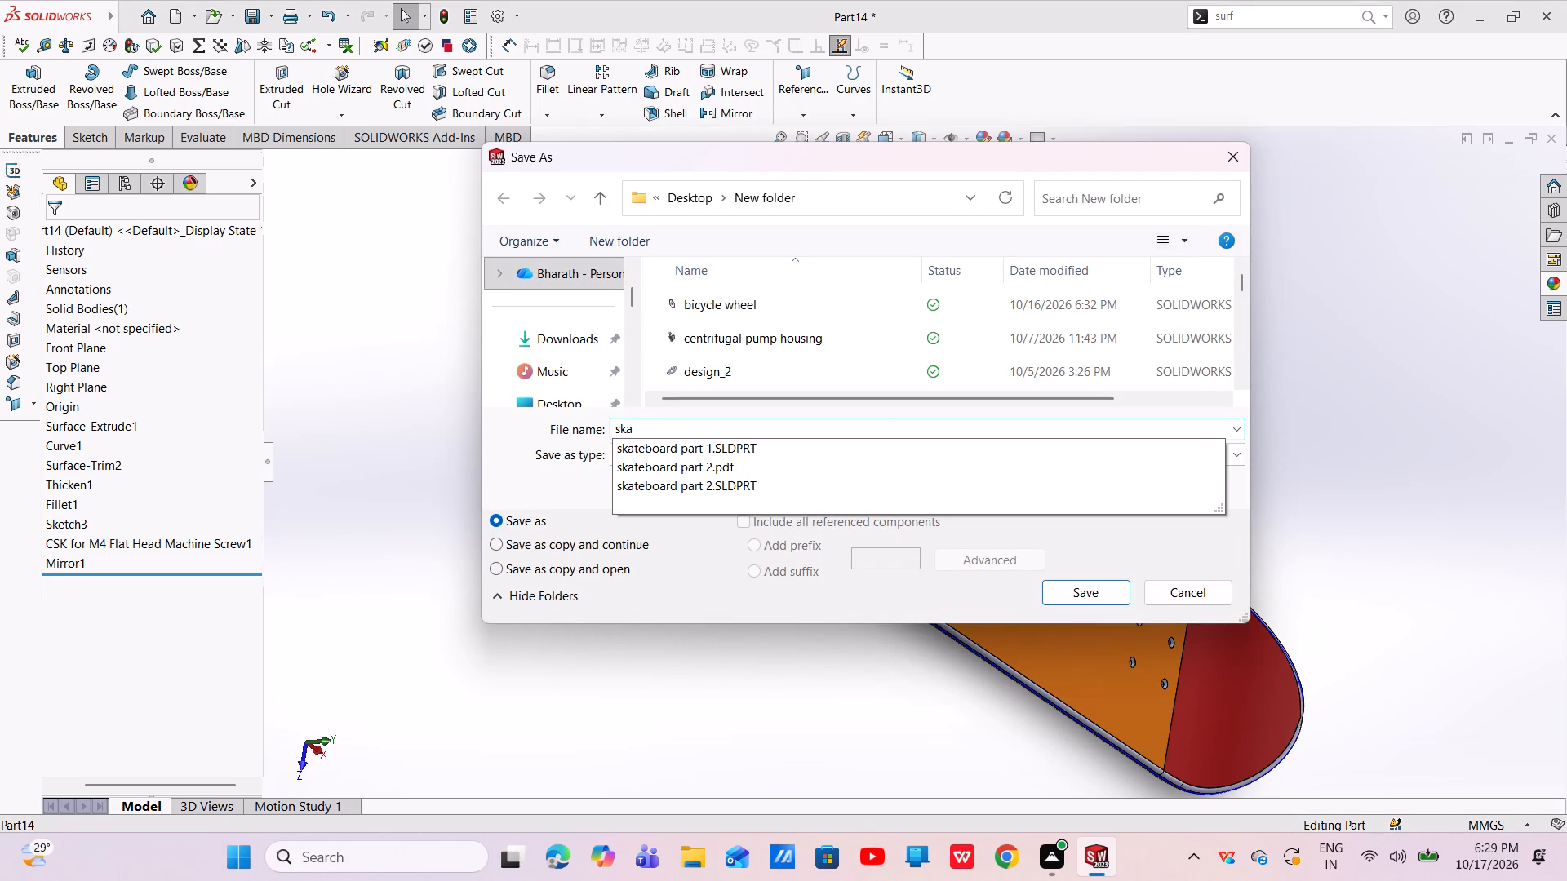
pyautogui.write('teboard')
pyautogui.press('space')
pyautogui.write('part 3')
pyautogui.press('space')
pyautogui.press('Return')
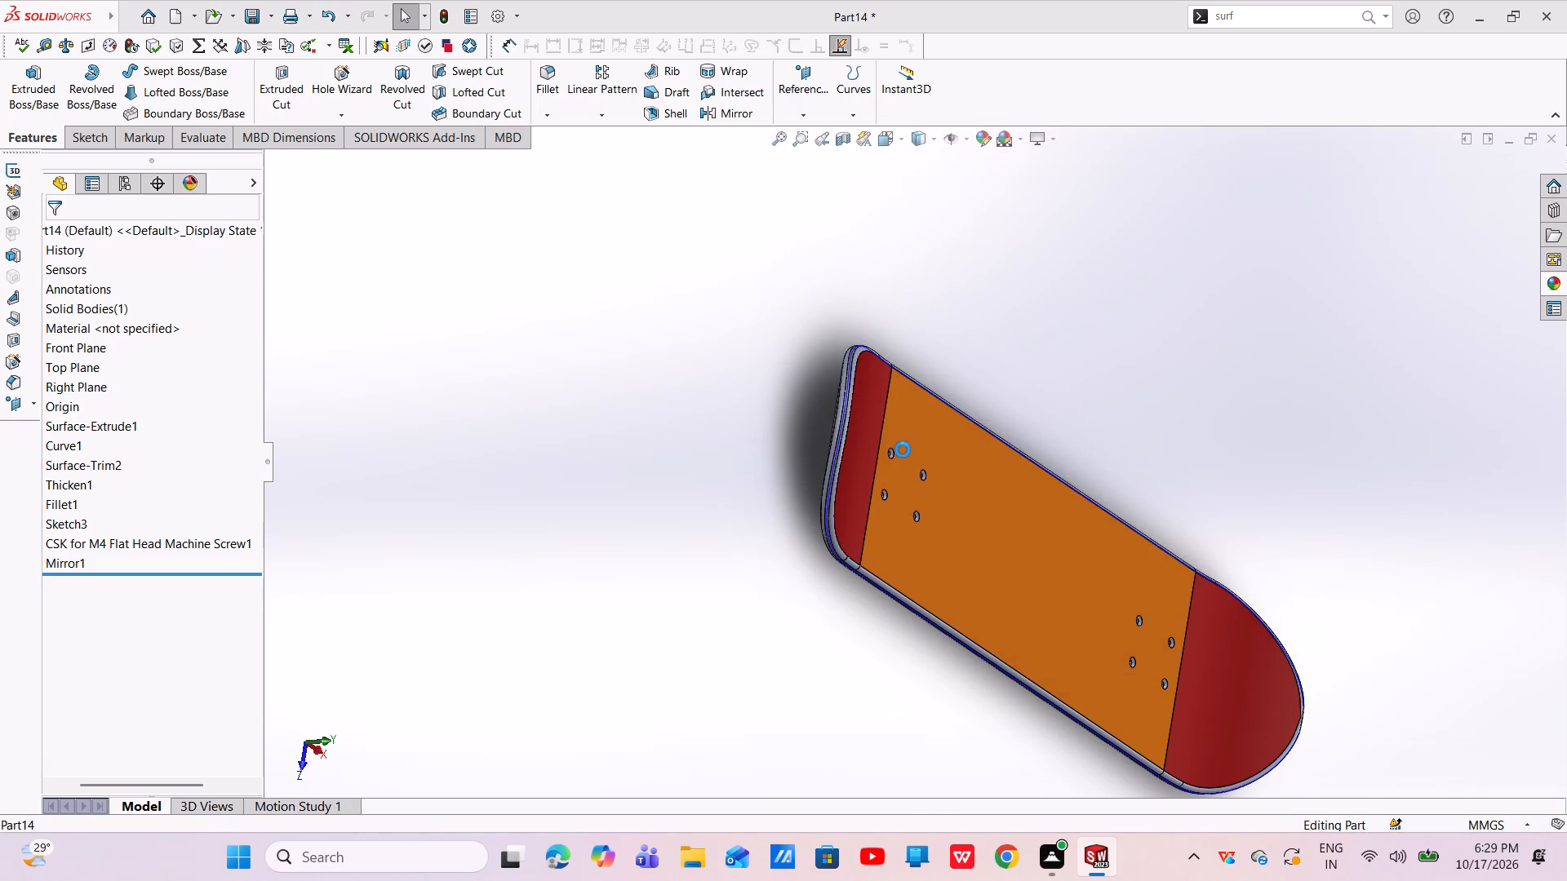
# Save a copy of skateboard part 3 in Adobe Portable Document Format (*.pdf) under the same name.
pyautogui.click(272, 15)
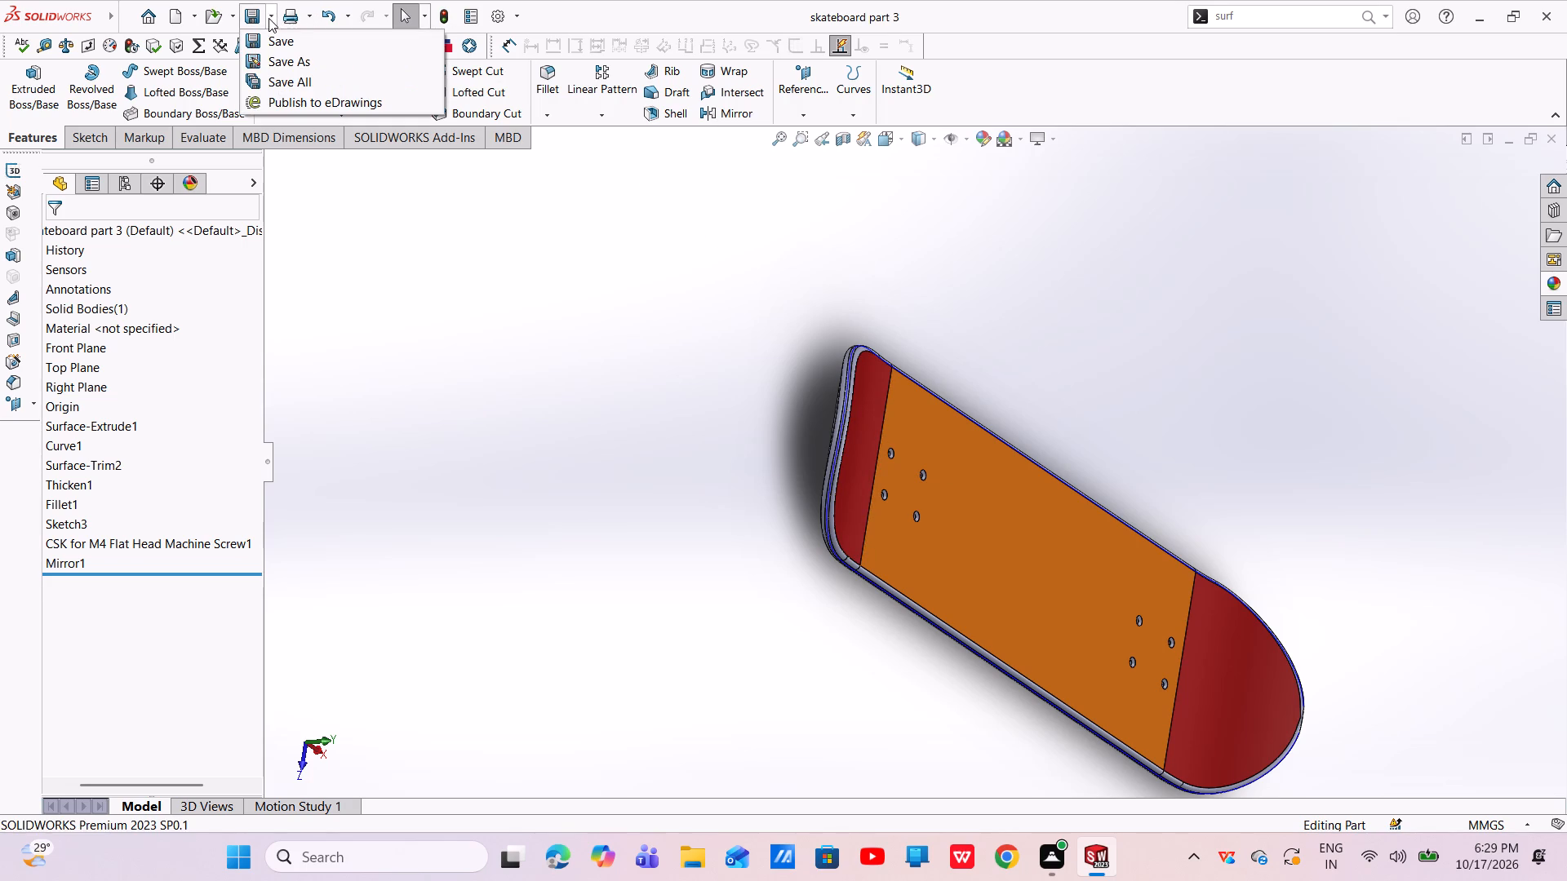
pyautogui.click(278, 53)
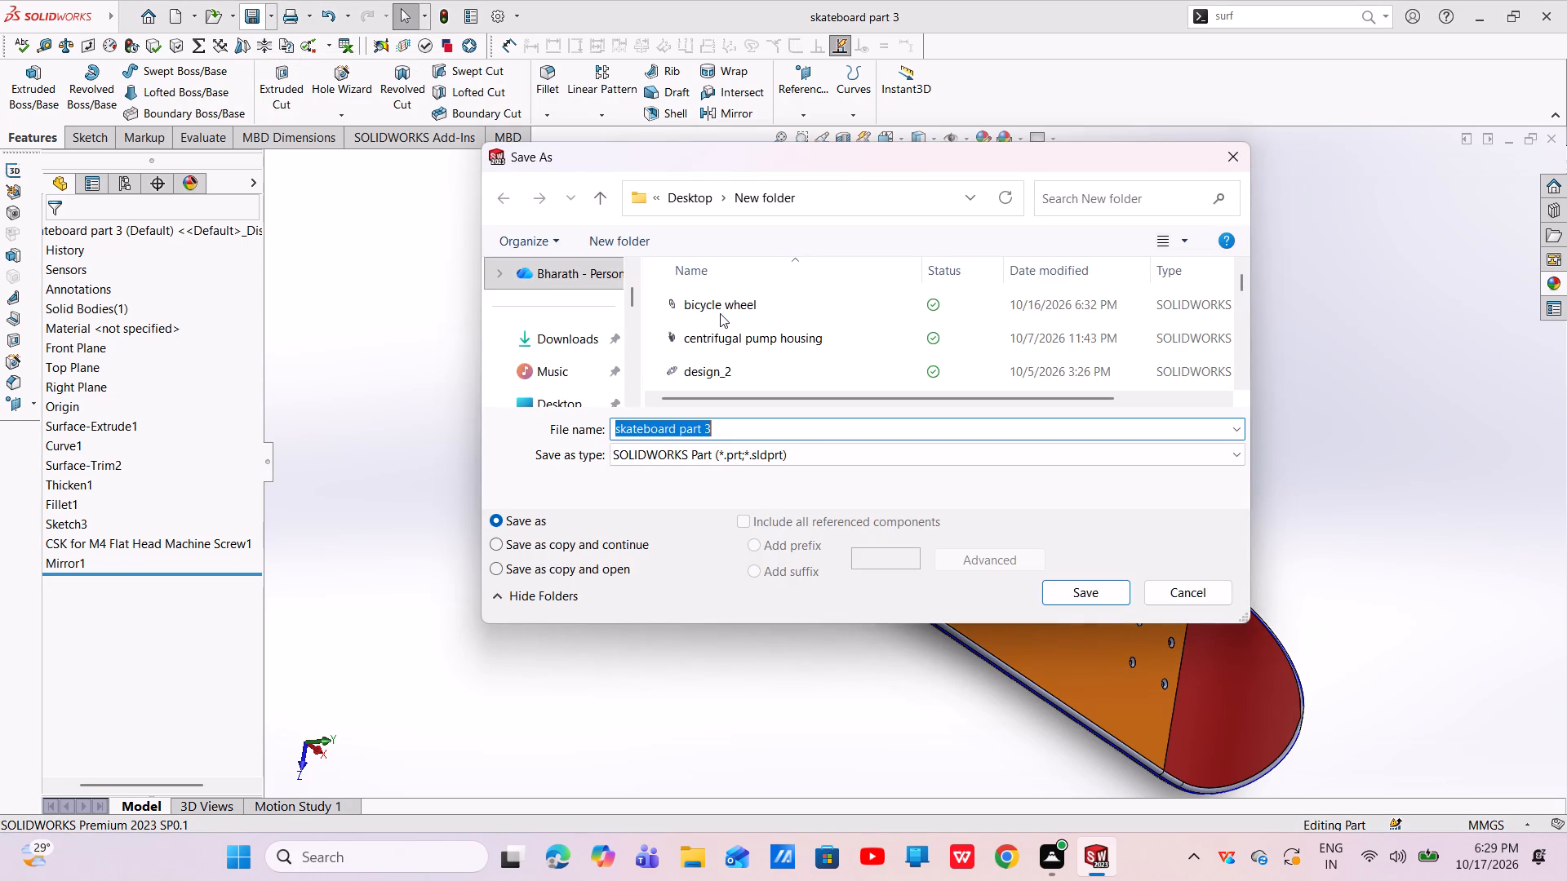
pyautogui.click(856, 456)
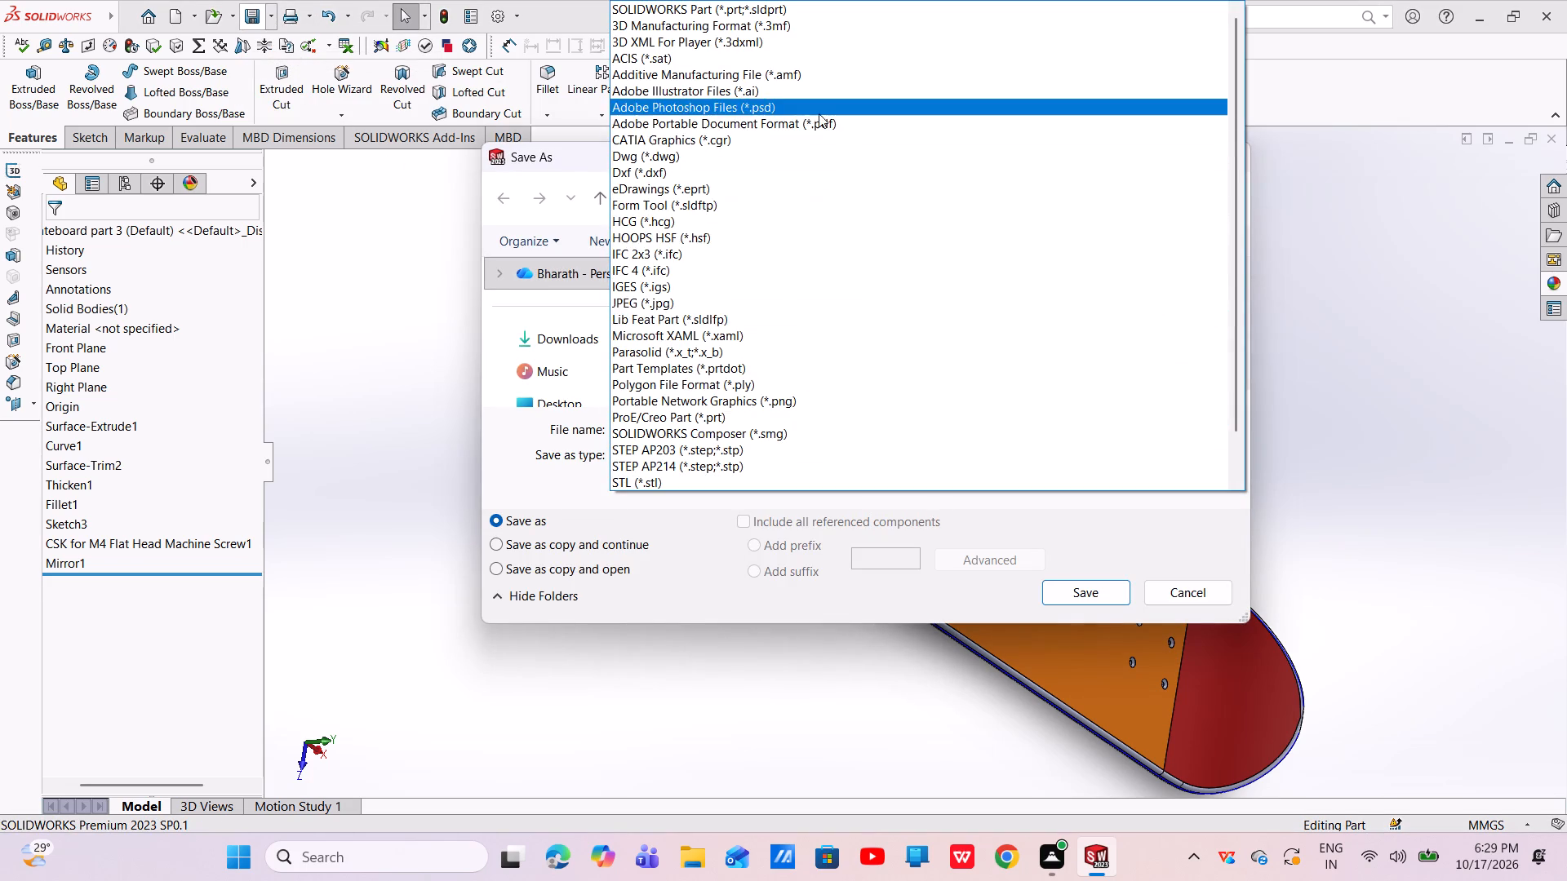
pyautogui.click(823, 116)
pyautogui.click(1085, 629)
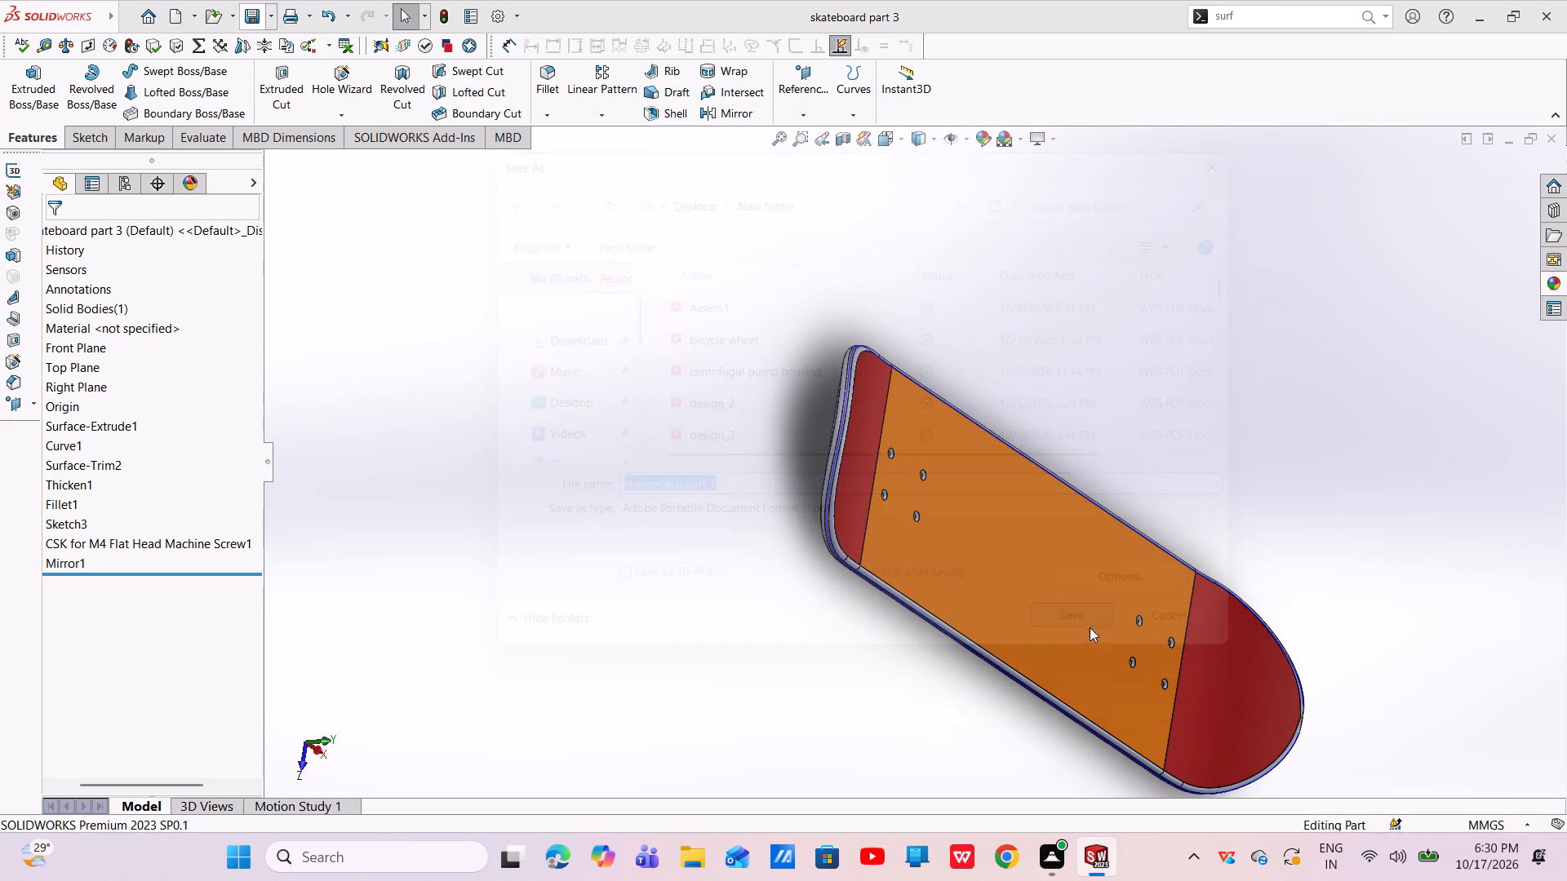
# Inspect the holes from the deck's underside and select one hole's cylindrical wall to check its diameter.
pyautogui.scroll(4, 1090, 626)
pyautogui.moveTo(1160, 560); pyautogui.dragTo(1108, 608, button='middle')
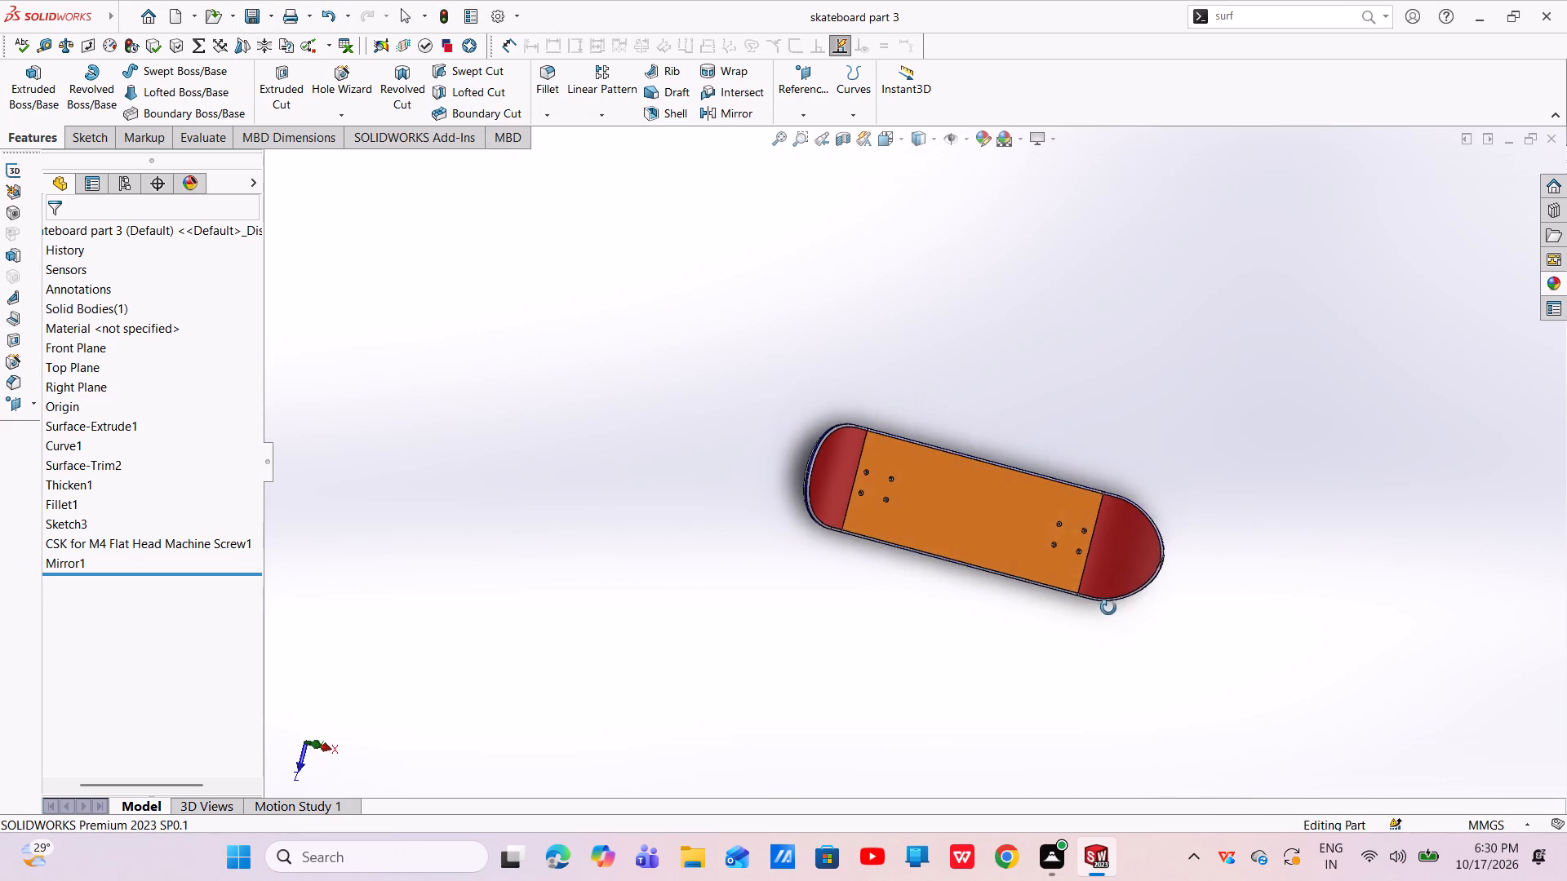
pyautogui.moveTo(1108, 608); pyautogui.dragTo(1108, 609, button='middle')
pyautogui.scroll(-6, 1091, 538)
pyautogui.scroll(4, 917, 468)
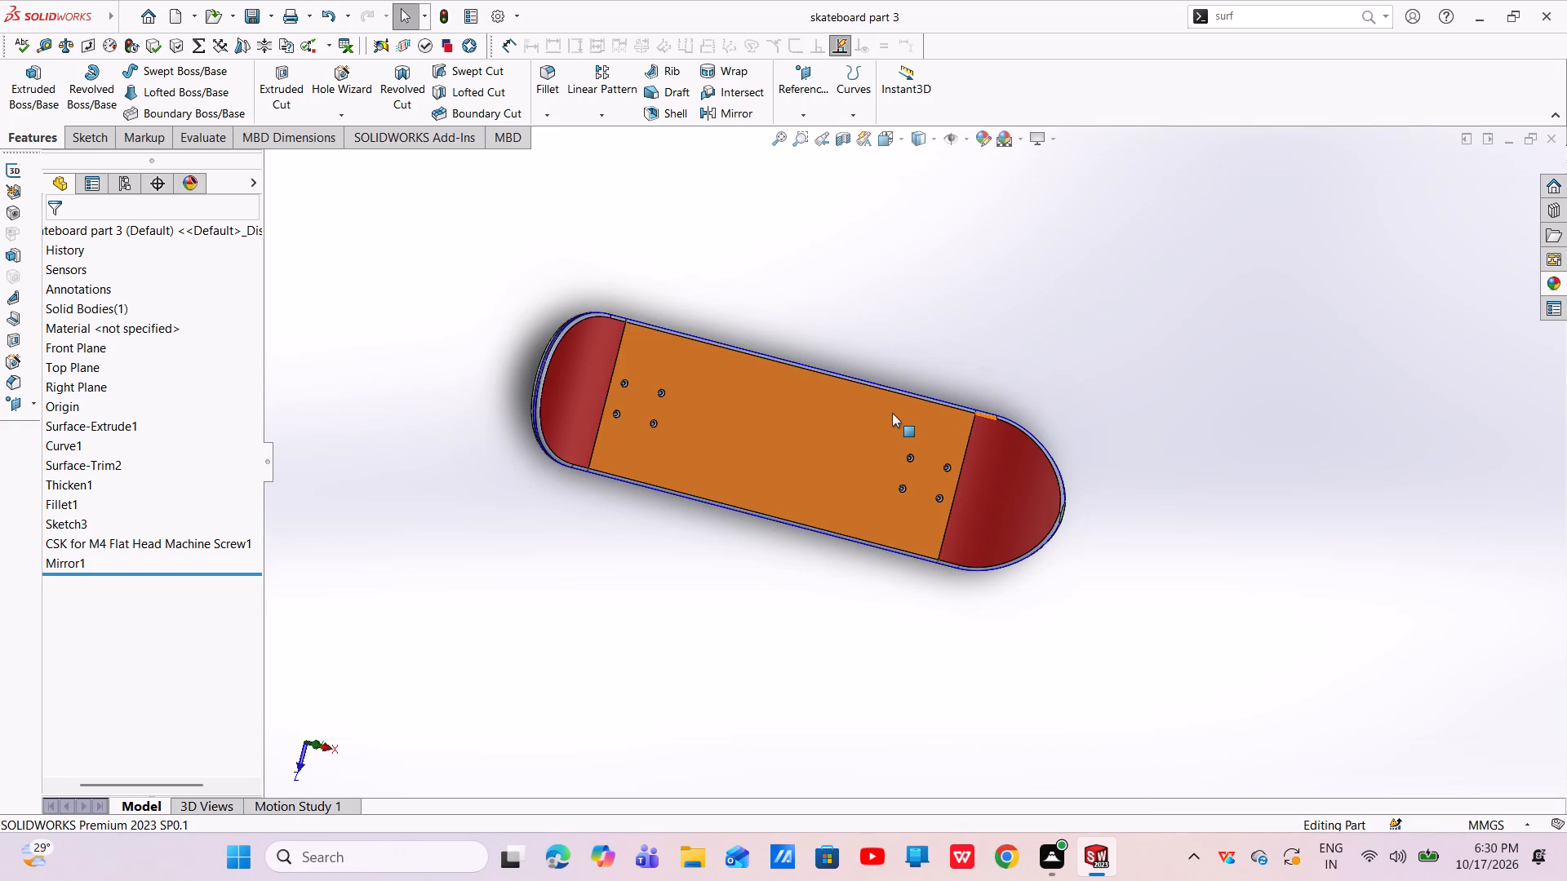
pyautogui.scroll(-6, 892, 413)
pyautogui.moveTo(948, 471); pyautogui.dragTo(1154, 513, button='middle')
pyautogui.scroll(-1, 948, 471)
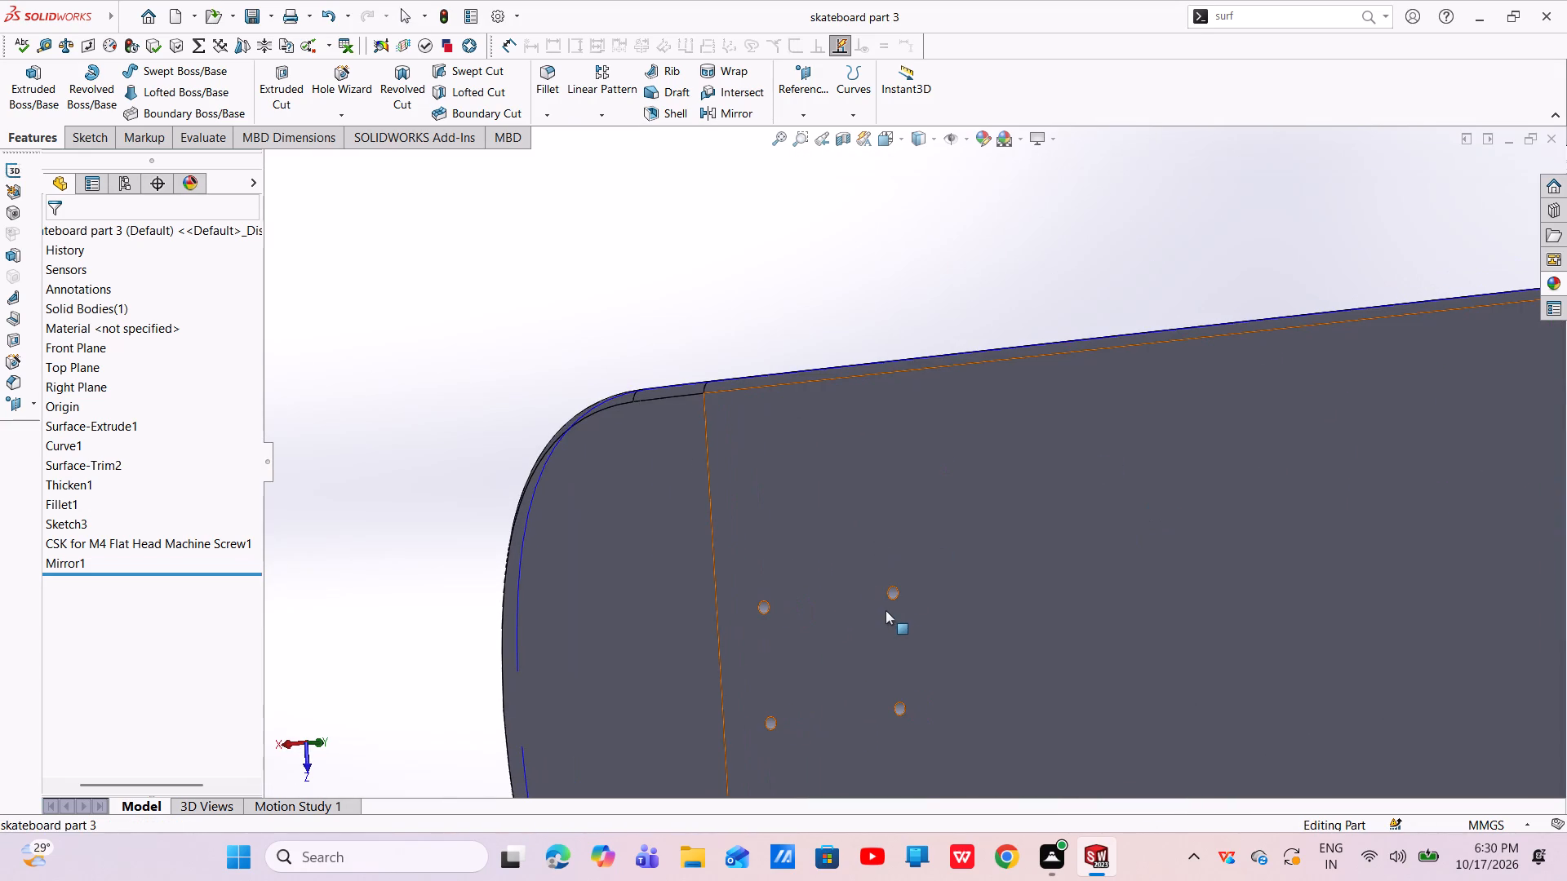
pyautogui.scroll(-5, 894, 616)
pyautogui.click(893, 496)
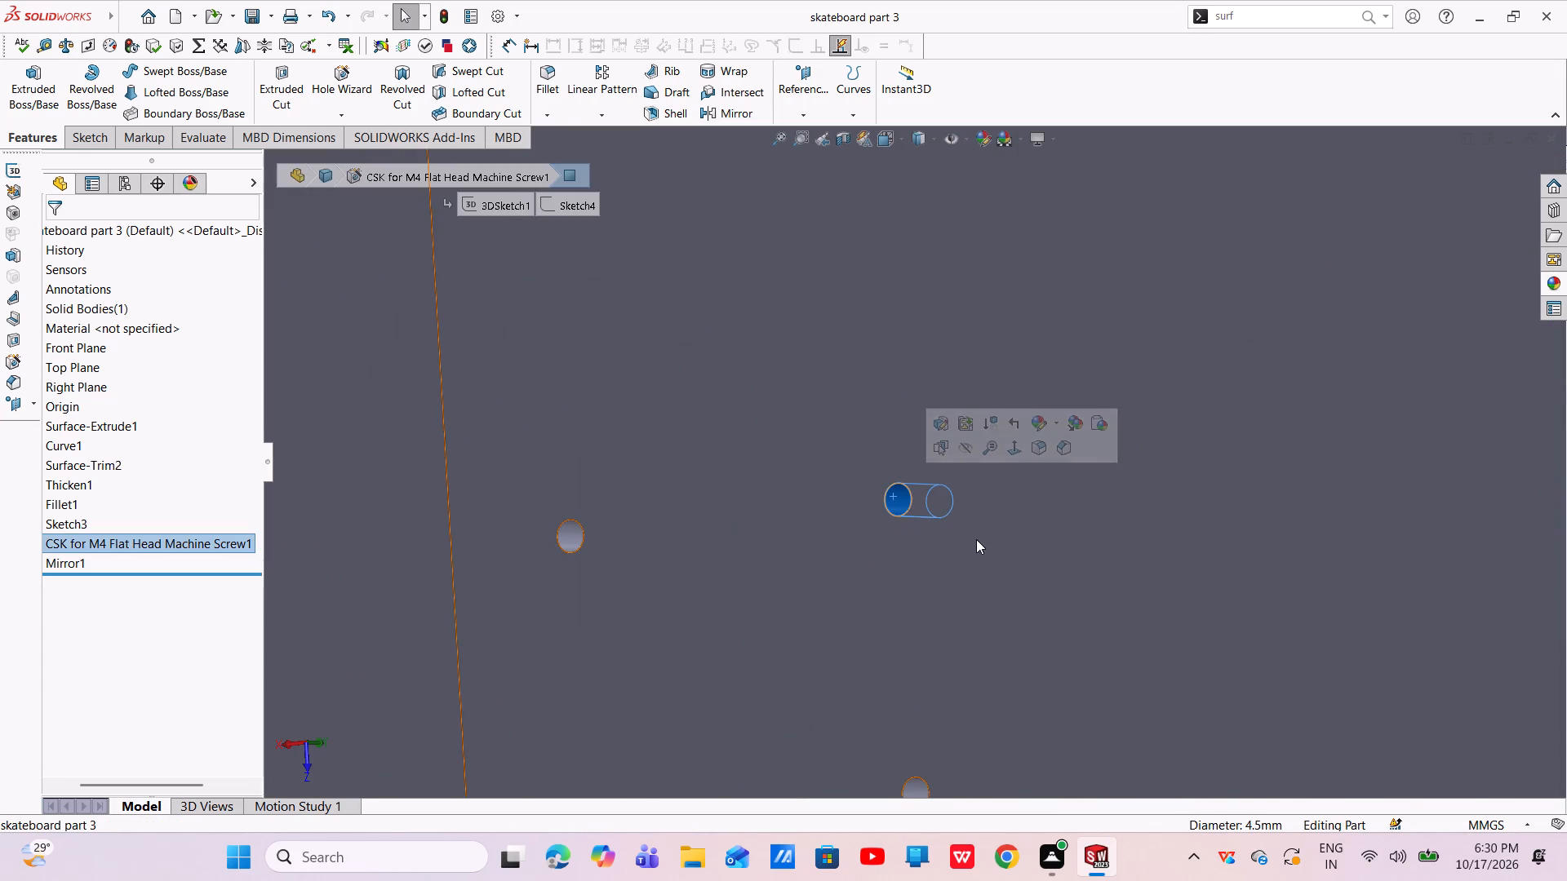
# Examine the whole deck from its underside and its coloured top, including both hole patterns.
pyautogui.scroll(5, 978, 540)
pyautogui.click(963, 410)
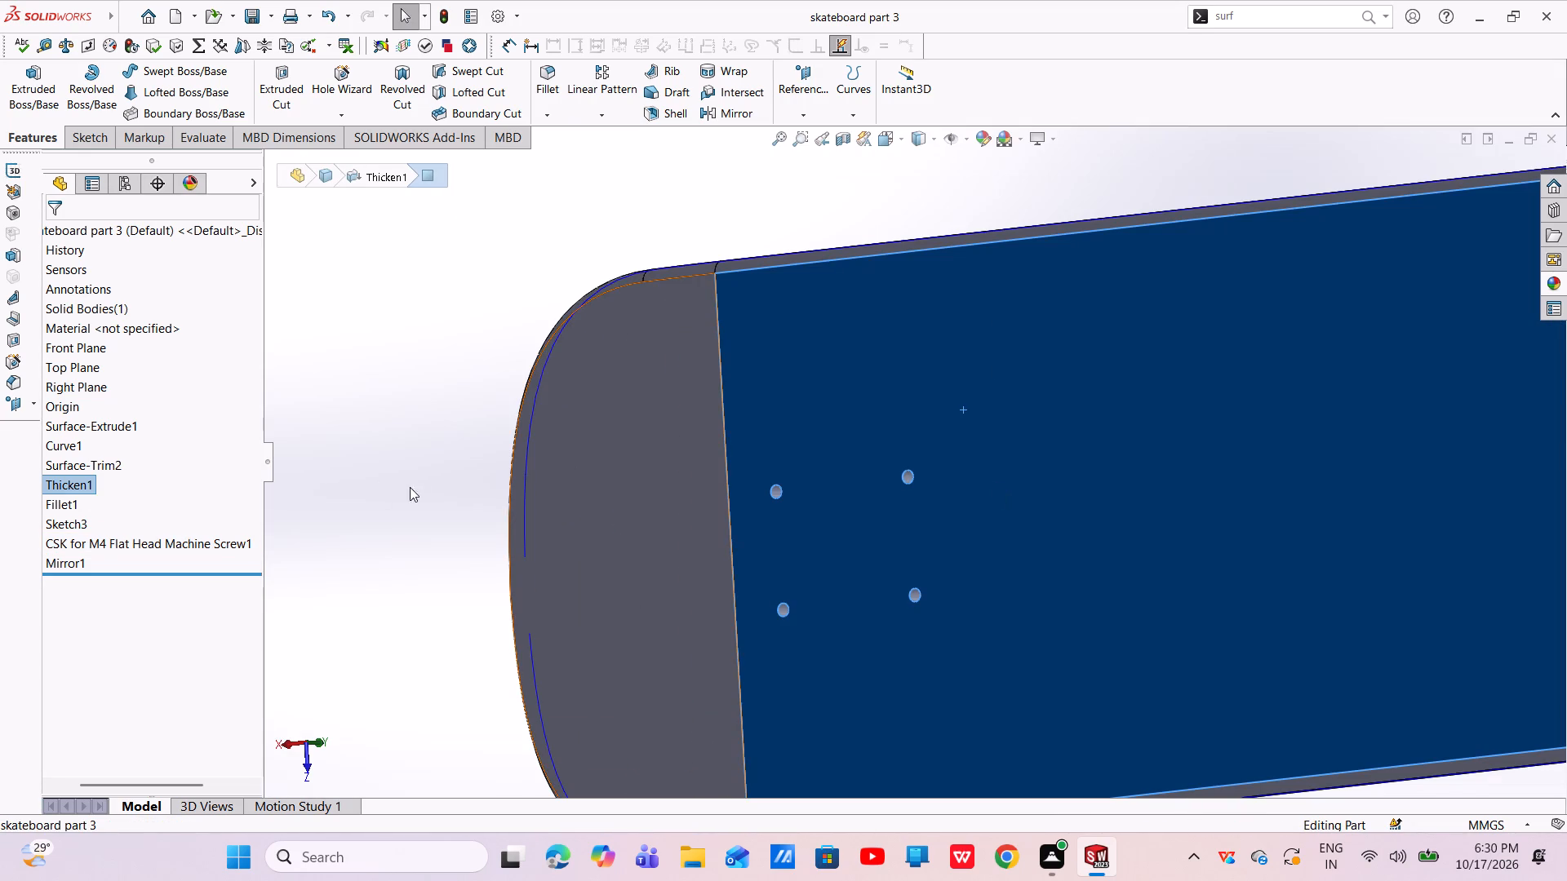
pyautogui.click(575, 551)
pyautogui.scroll(6, 575, 551)
pyautogui.click(1390, 459)
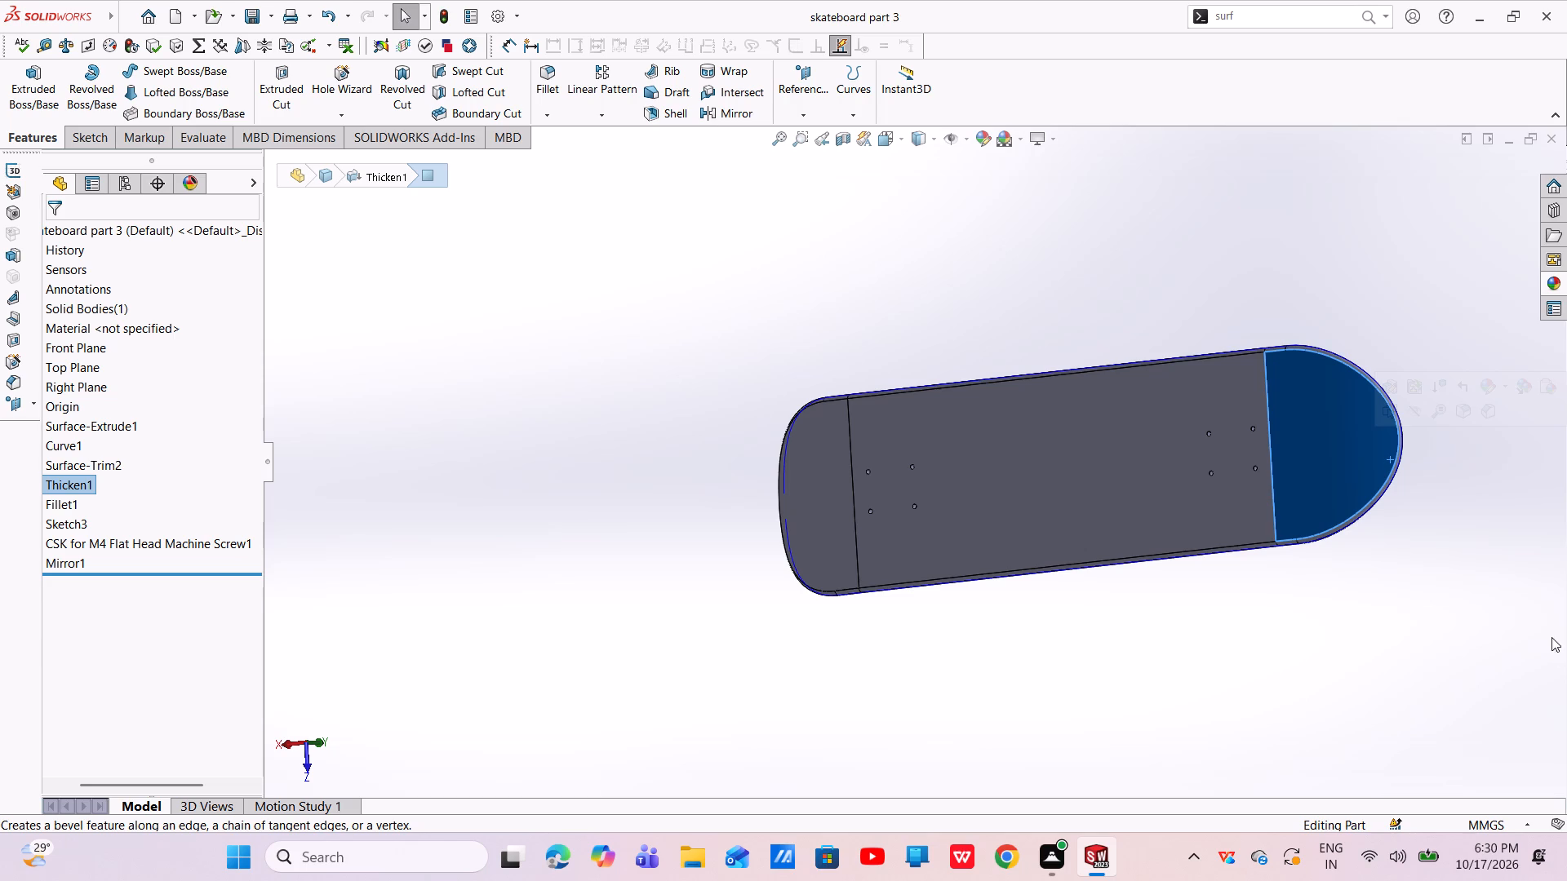
pyautogui.scroll(3, 1525, 591)
pyautogui.click(1369, 489)
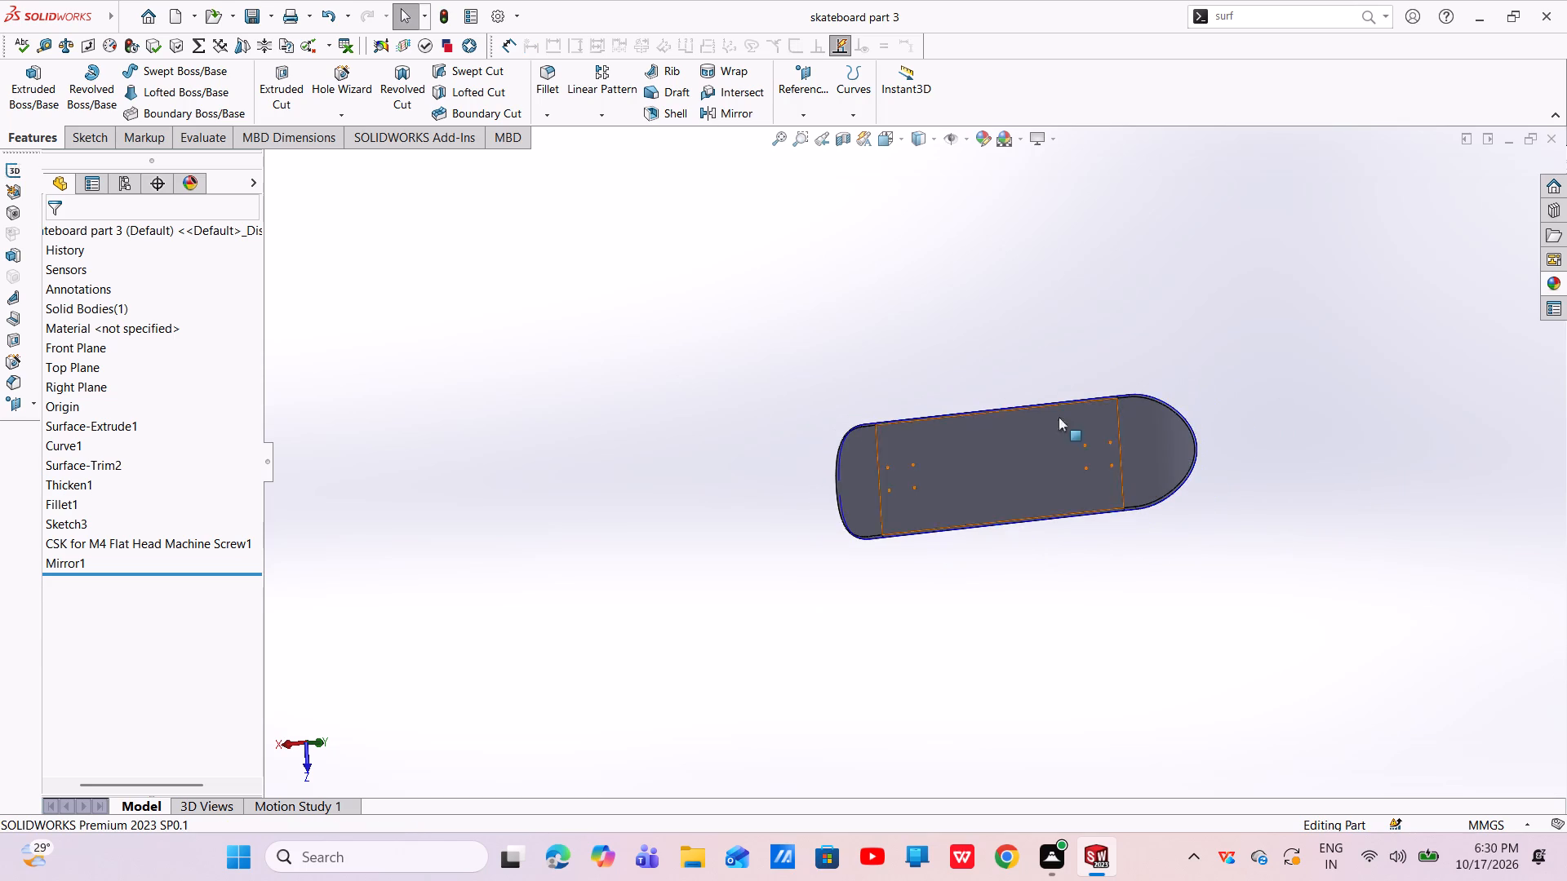
pyautogui.scroll(-5, 1017, 364)
pyautogui.scroll(1, 1064, 553)
pyautogui.moveTo(1064, 553); pyautogui.dragTo(1191, 666, button='middle')
pyautogui.scroll(-1, 1174, 493)
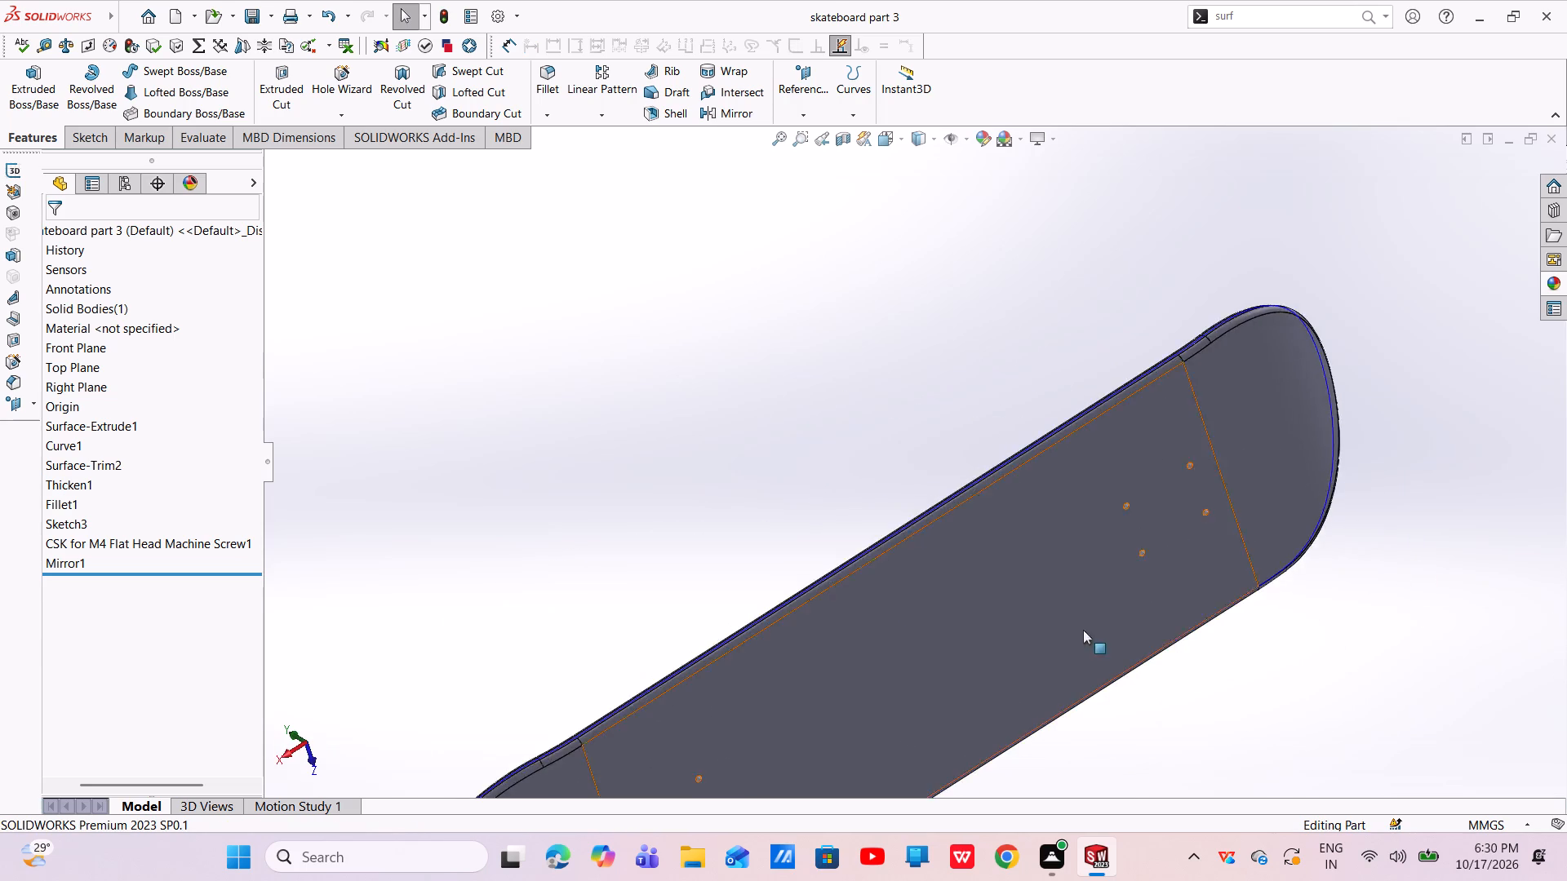
pyautogui.scroll(3, 1069, 613)
pyautogui.moveTo(1019, 557); pyautogui.dragTo(1240, 828, button='middle')
pyautogui.scroll(-6, 964, 502)
pyautogui.scroll(5, 886, 471)
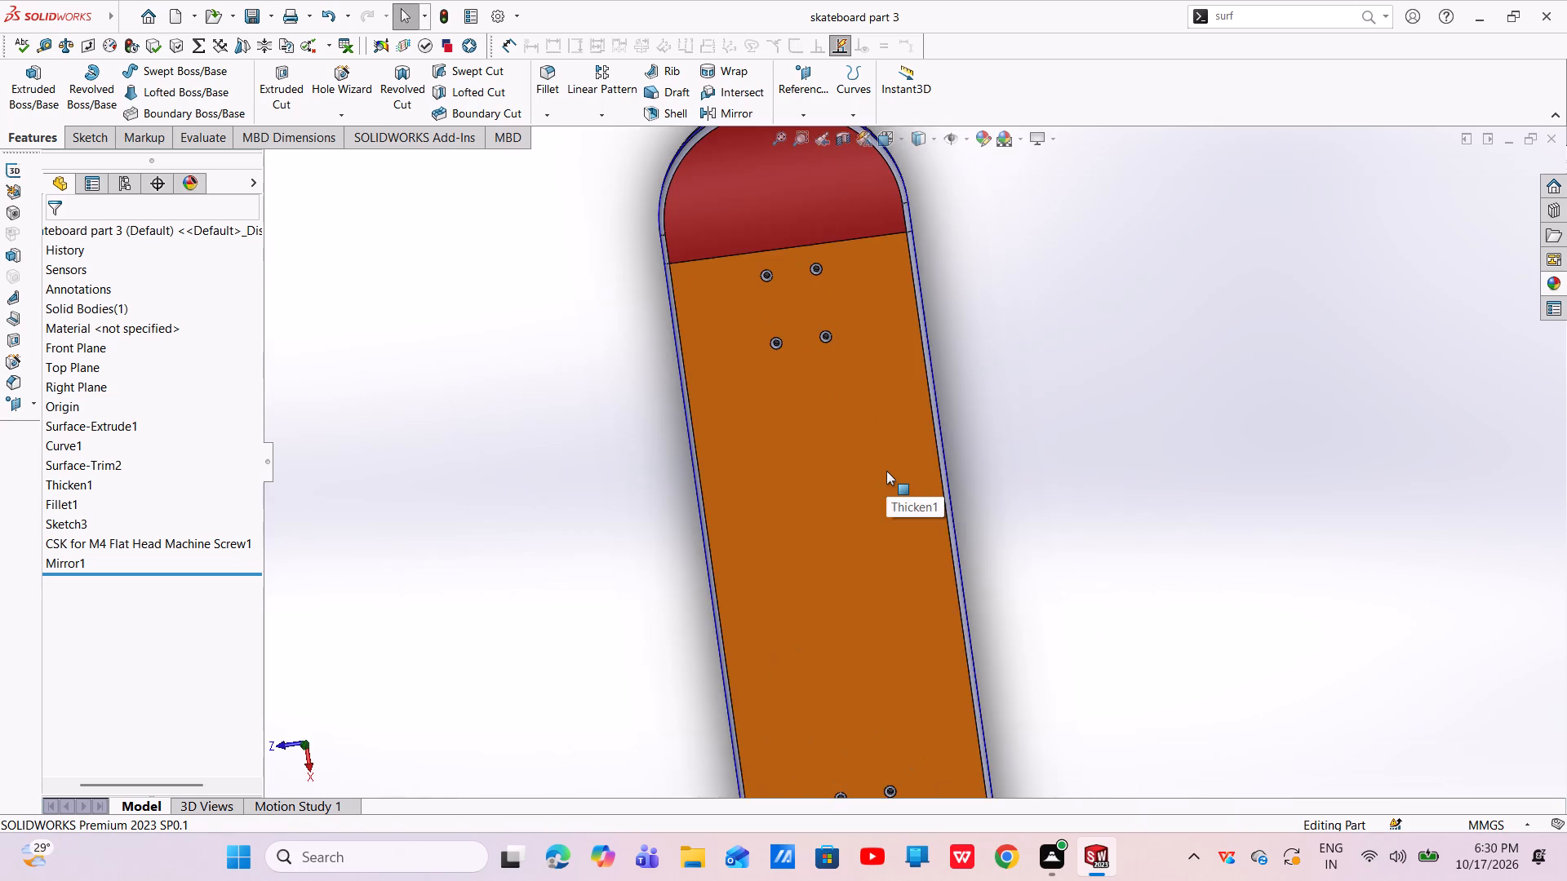
pyautogui.moveTo(892, 474); pyautogui.dragTo(1135, 467, button='middle')
pyautogui.moveTo(1152, 491); pyautogui.dragTo(1118, 544, button='middle')
pyautogui.scroll(-1, 969, 487)
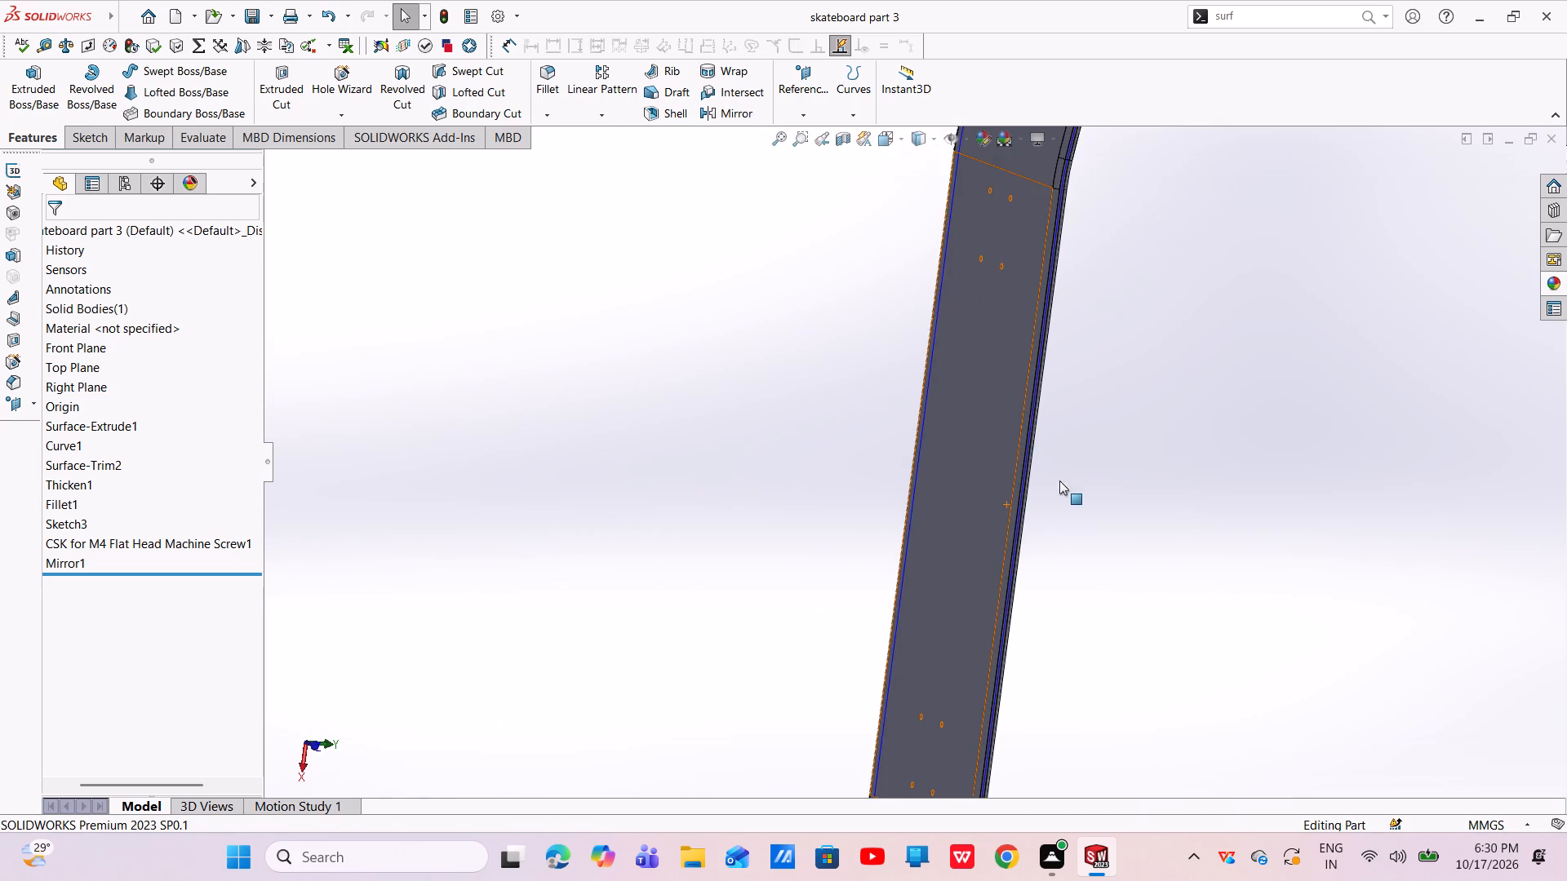
pyautogui.moveTo(1172, 478); pyautogui.dragTo(958, 496, button='middle')
pyautogui.scroll(1, 1172, 478)
pyautogui.scroll(-6, 1017, 406)
pyautogui.scroll(8, 1018, 403)
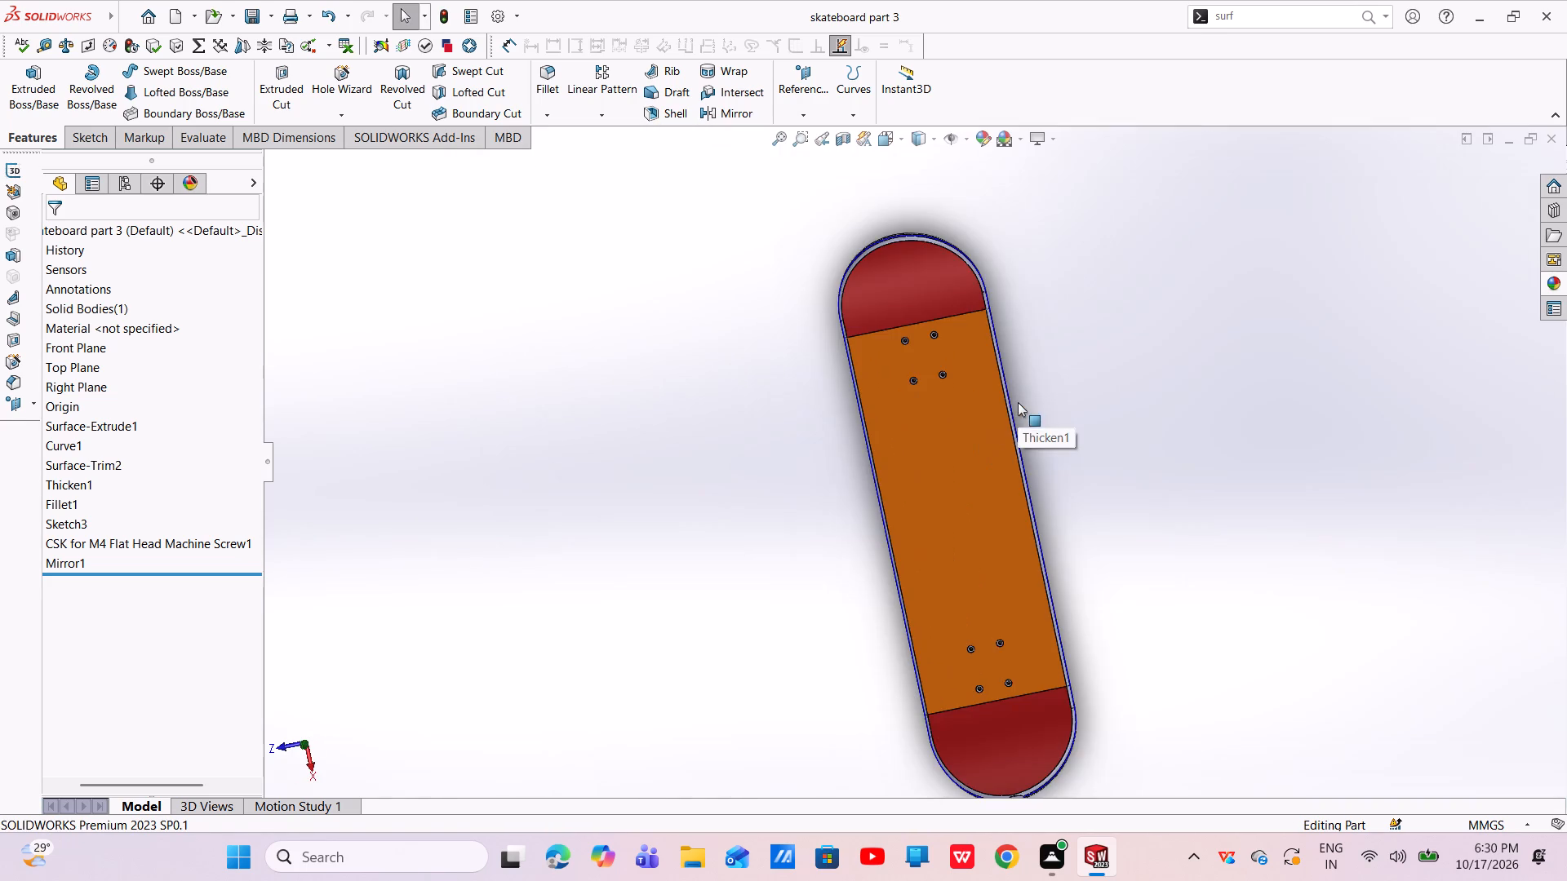
pyautogui.scroll(1, 1065, 520)
pyautogui.moveTo(1068, 520); pyautogui.dragTo(1152, 618, button='middle')
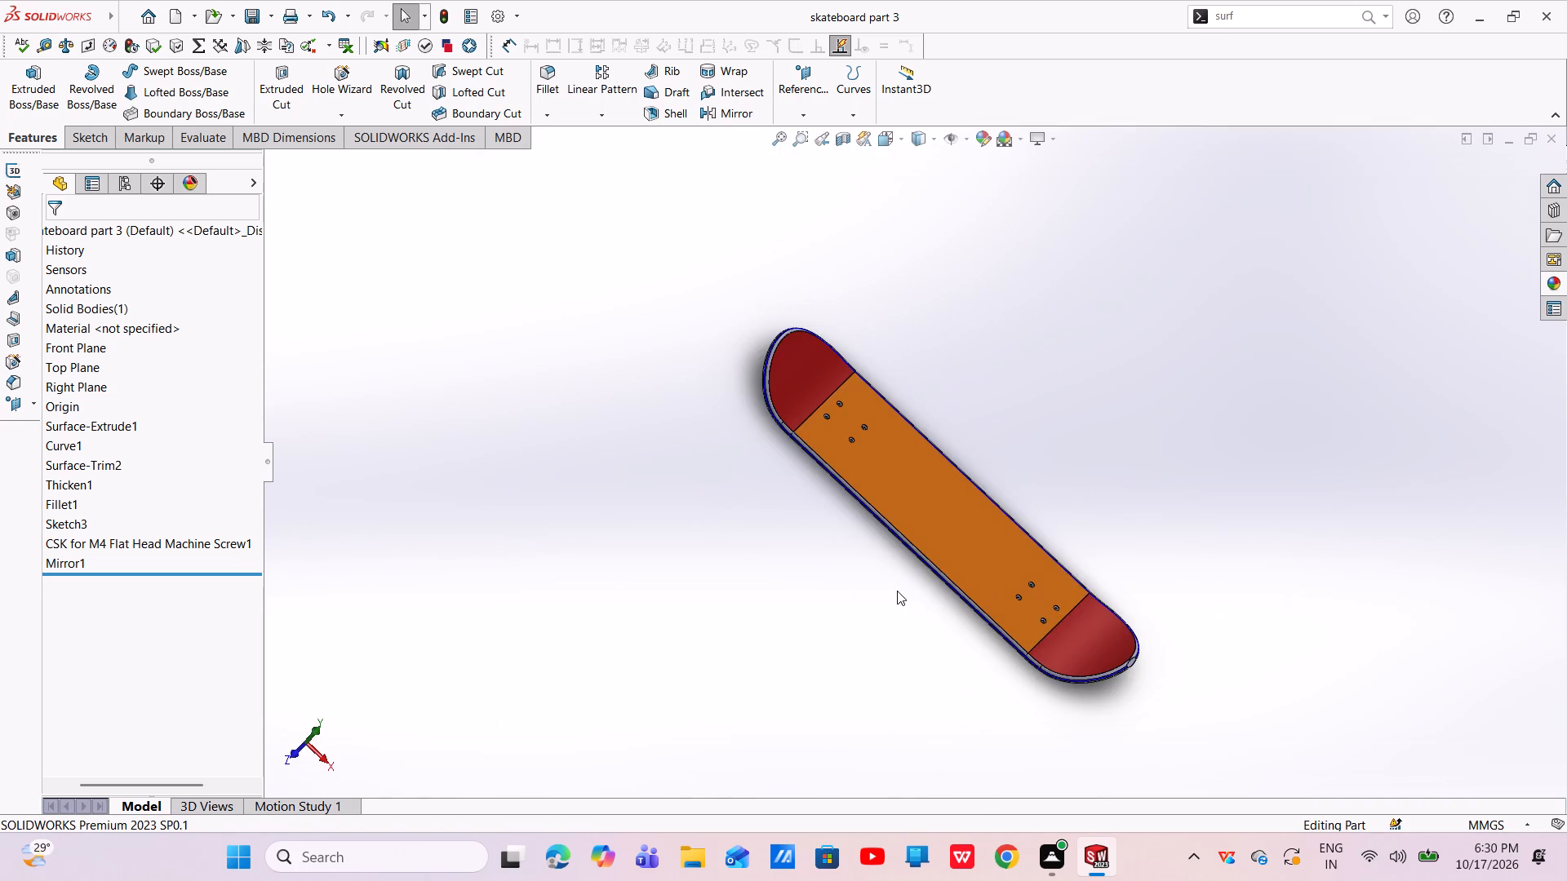
# Inspect the mirrored holes on the deck's underside and select one hole's cylindrical wall to check its diameter.
pyautogui.scroll(-6, 902, 482)
pyautogui.scroll(5, 902, 482)
pyautogui.moveTo(839, 545); pyautogui.dragTo(1091, 776, button='middle')
pyautogui.scroll(-1, 1047, 698)
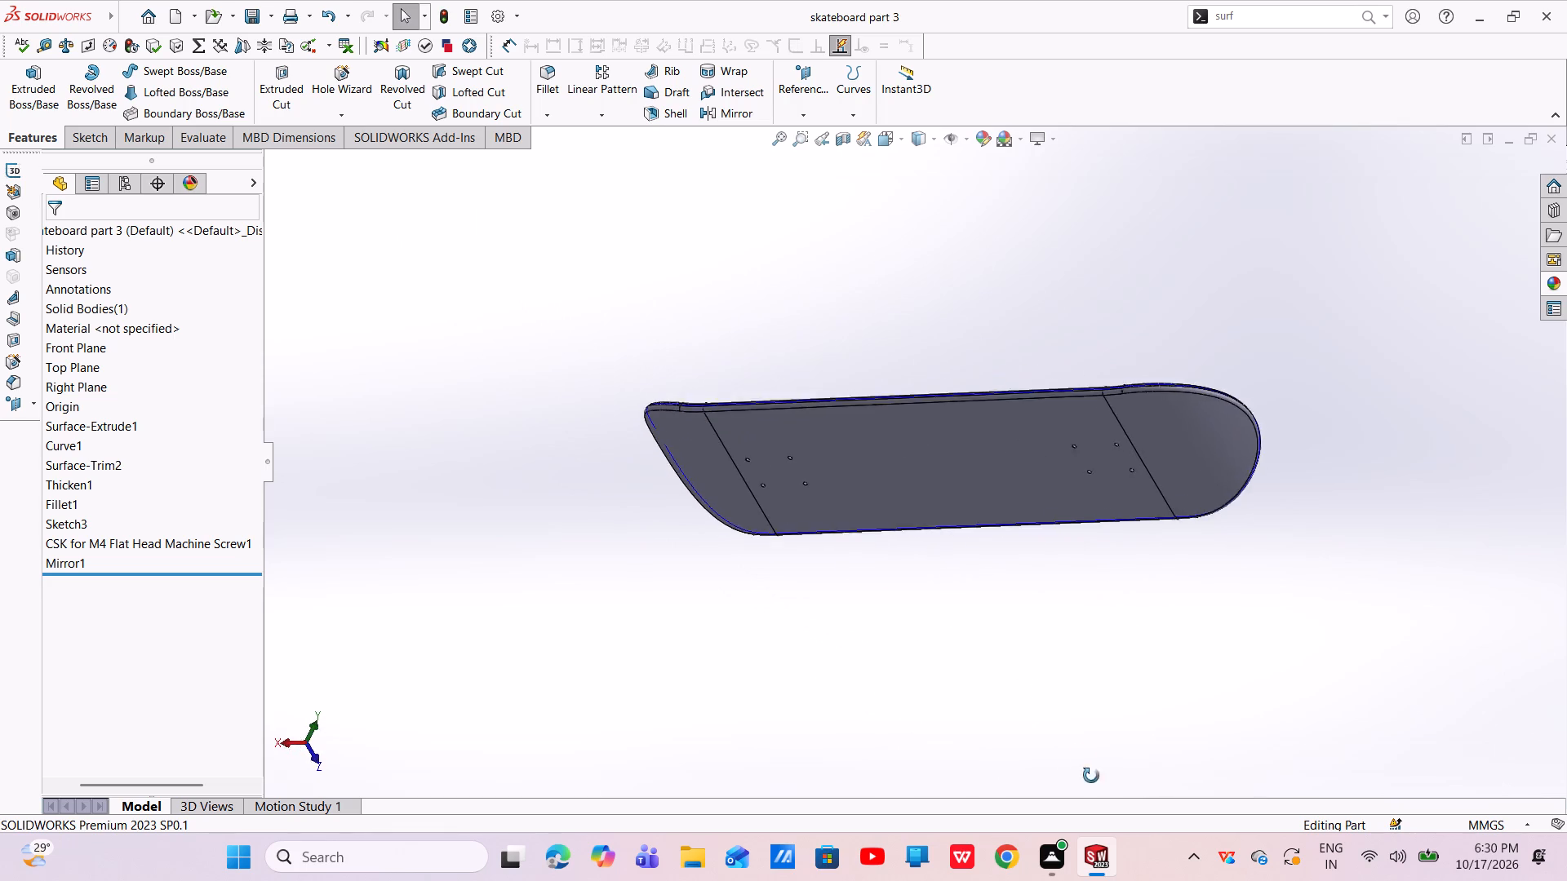
pyautogui.moveTo(1091, 776); pyautogui.dragTo(1091, 777, button='middle')
pyautogui.scroll(1, 1079, 767)
pyautogui.scroll(-7, 806, 265)
pyautogui.scroll(10, 884, 549)
pyautogui.scroll(-6, 1019, 625)
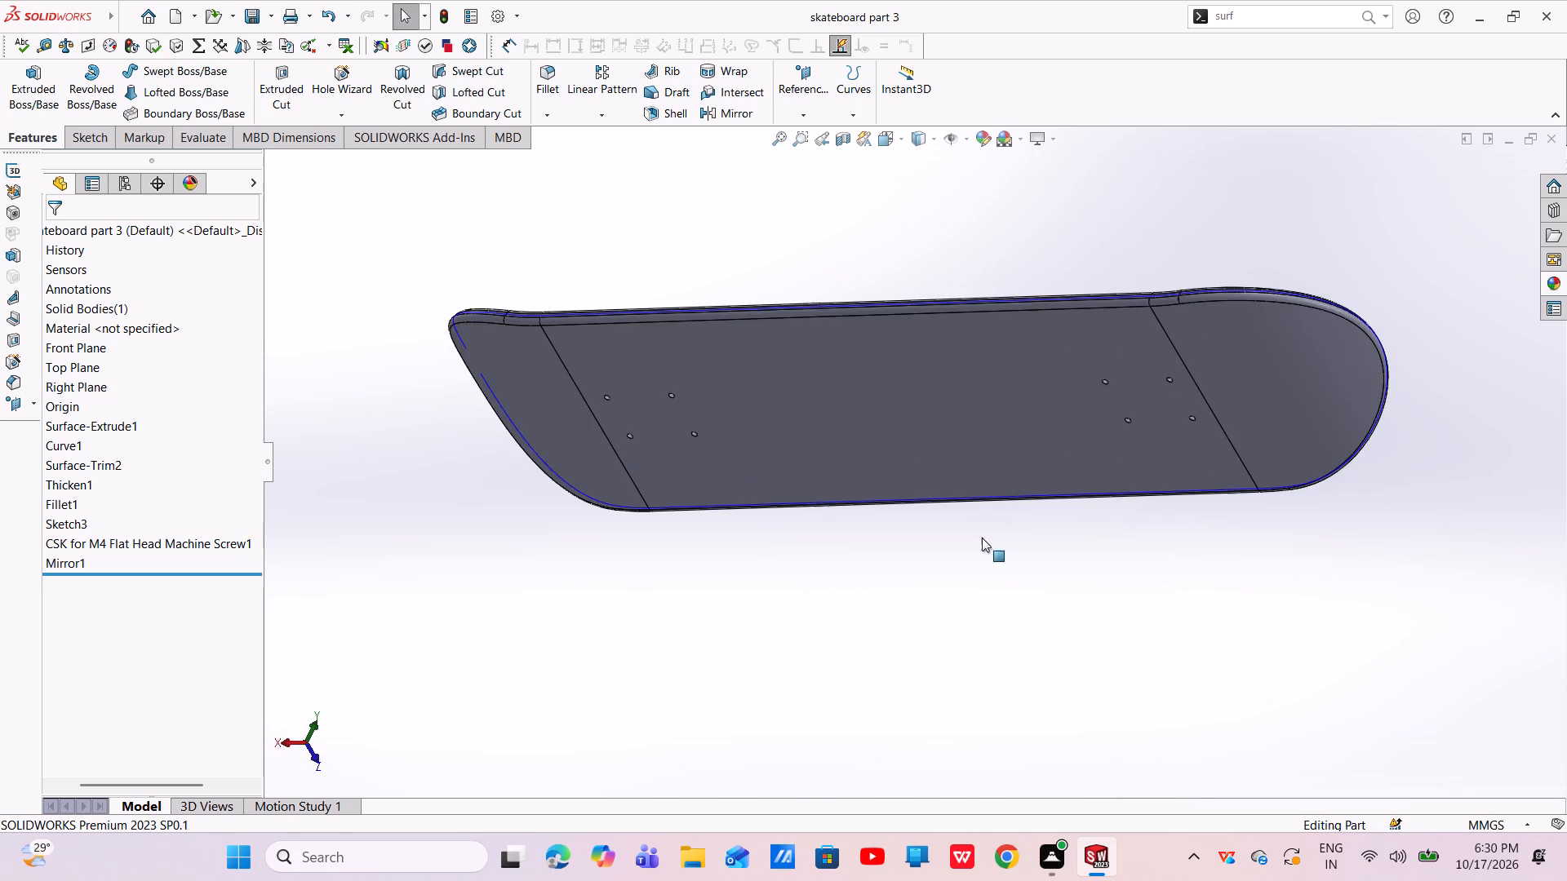
pyautogui.scroll(-6, 1121, 384)
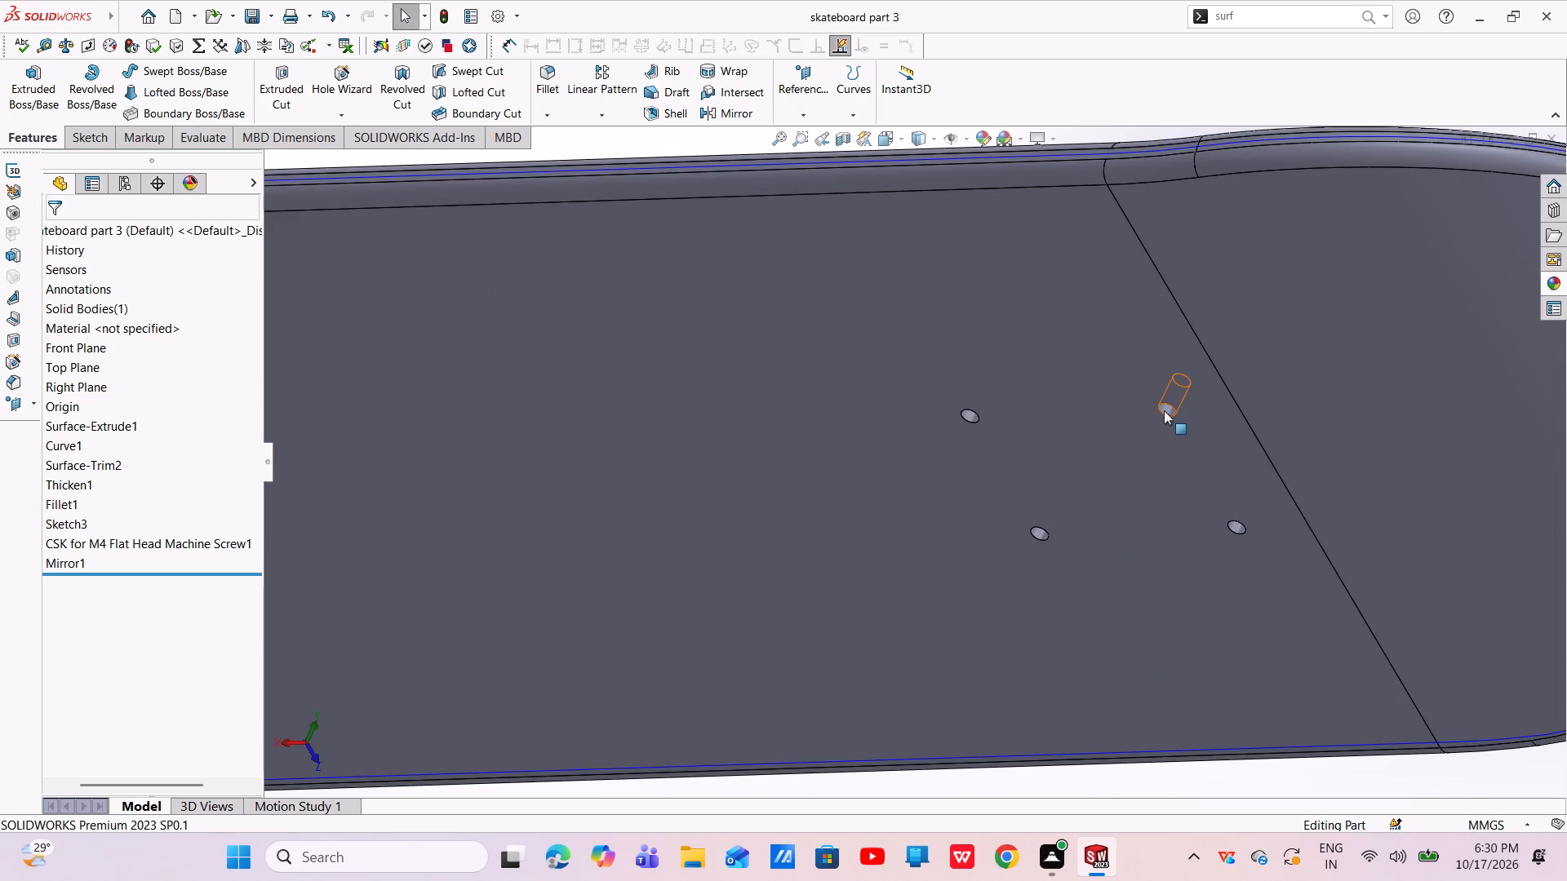
pyautogui.click(1164, 410)
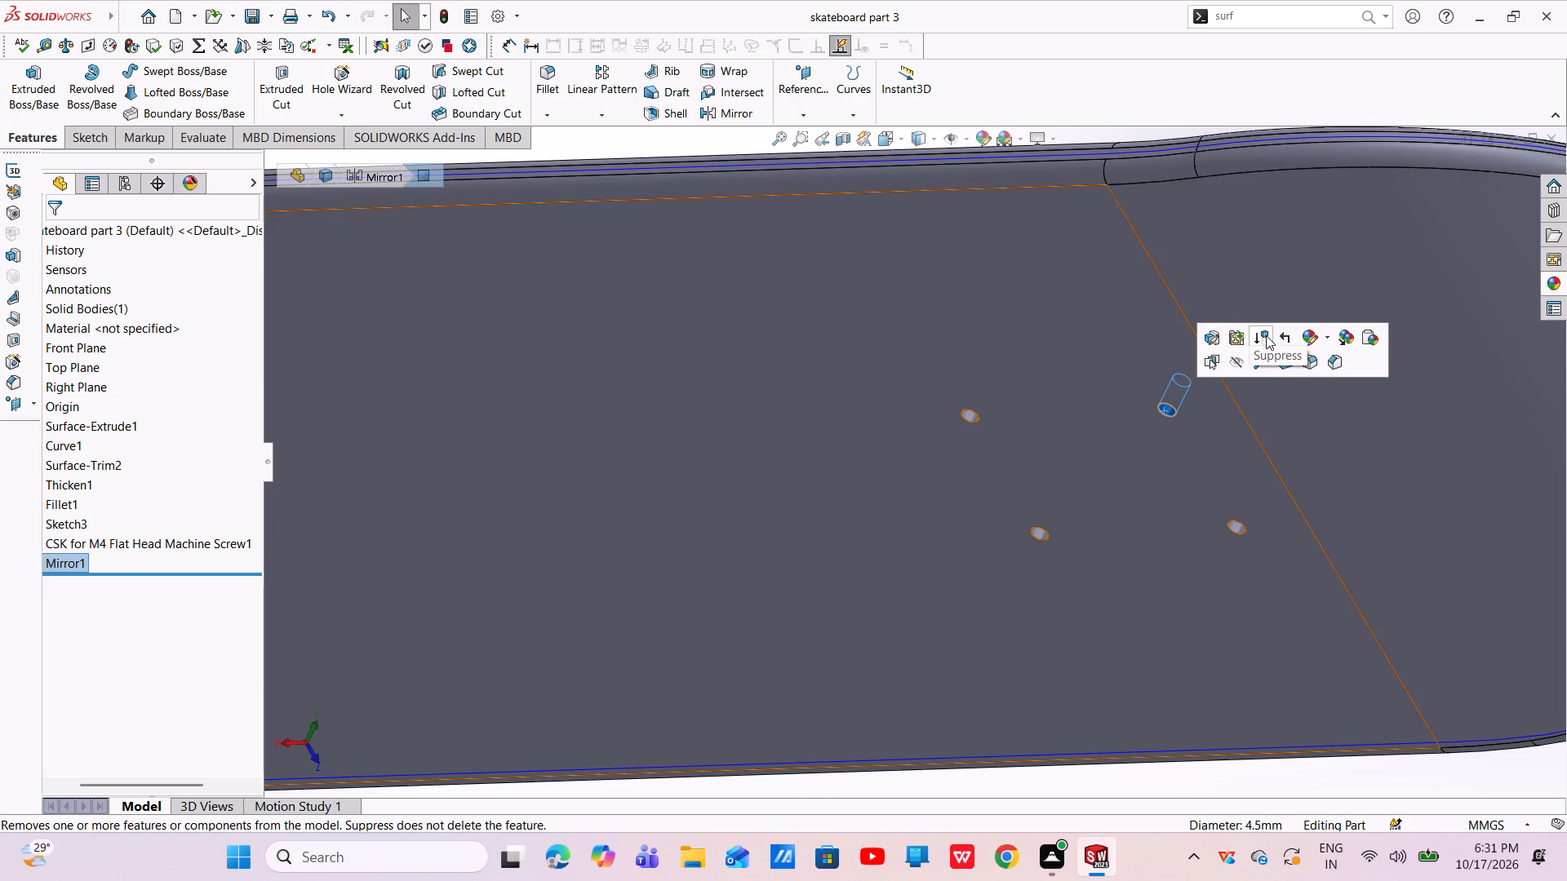
pyautogui.scroll(6, 1209, 460)
pyautogui.click(1338, 355)
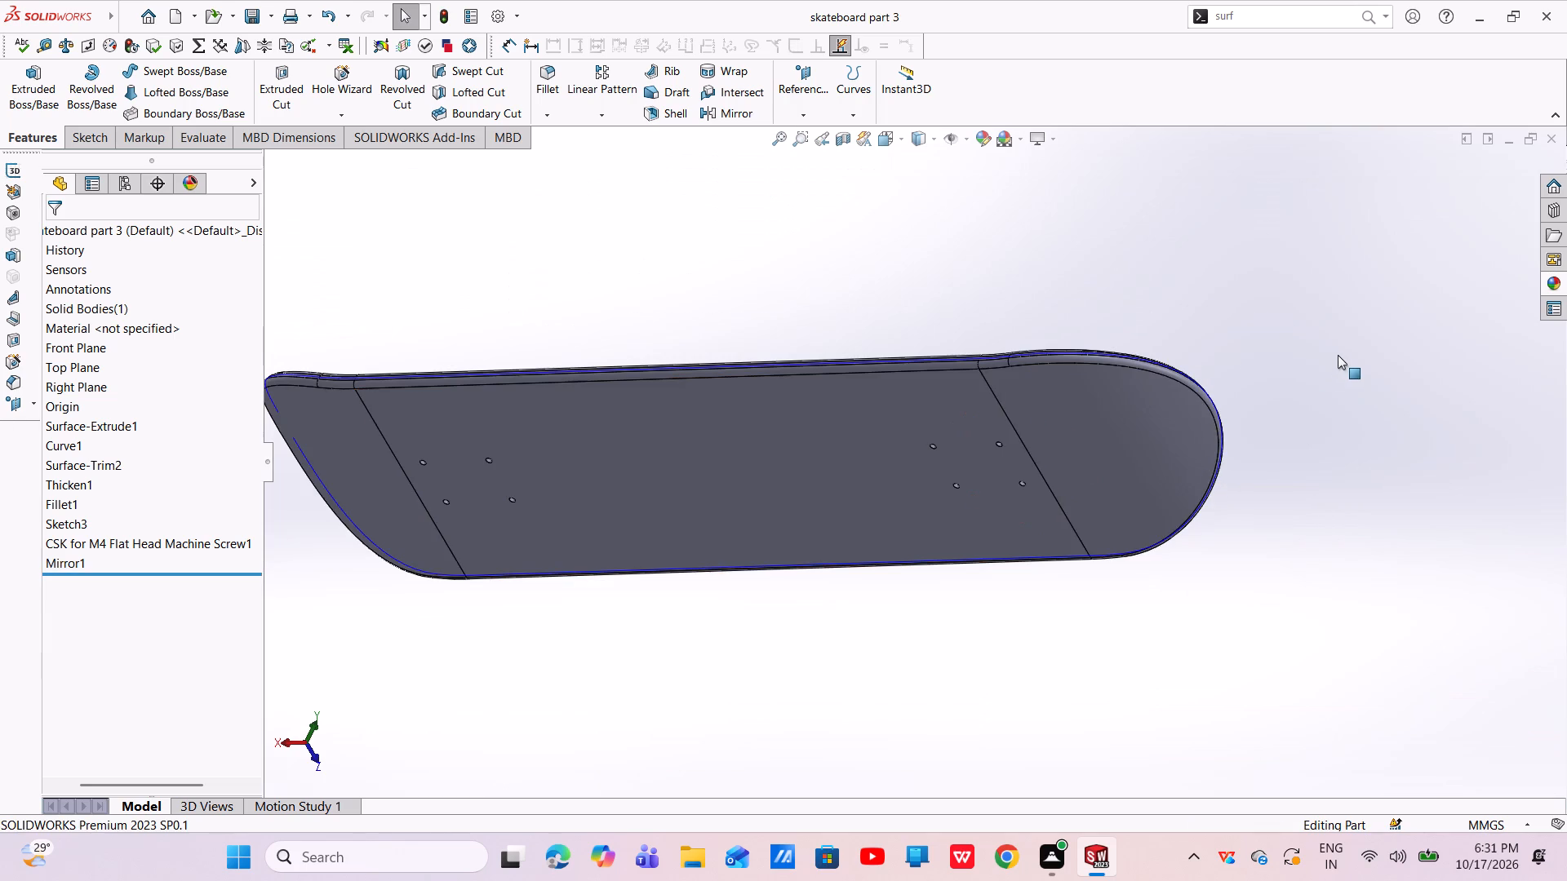
# Apply a black colour appearance to the Thicken1 feature, covering the deck's underside.
pyautogui.click(1085, 431)
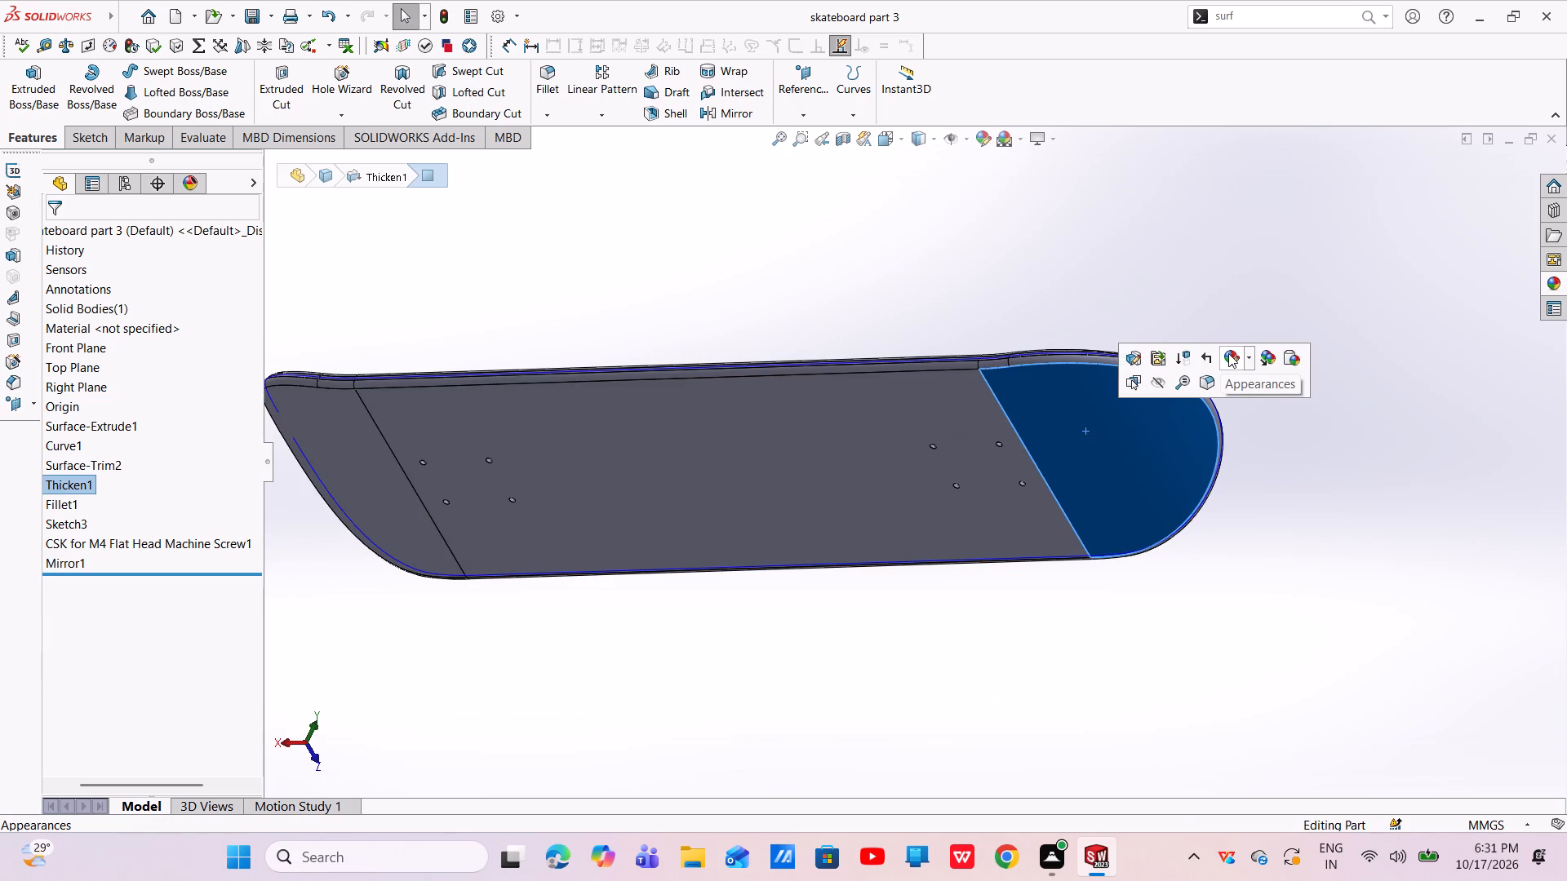
pyautogui.click(1228, 353)
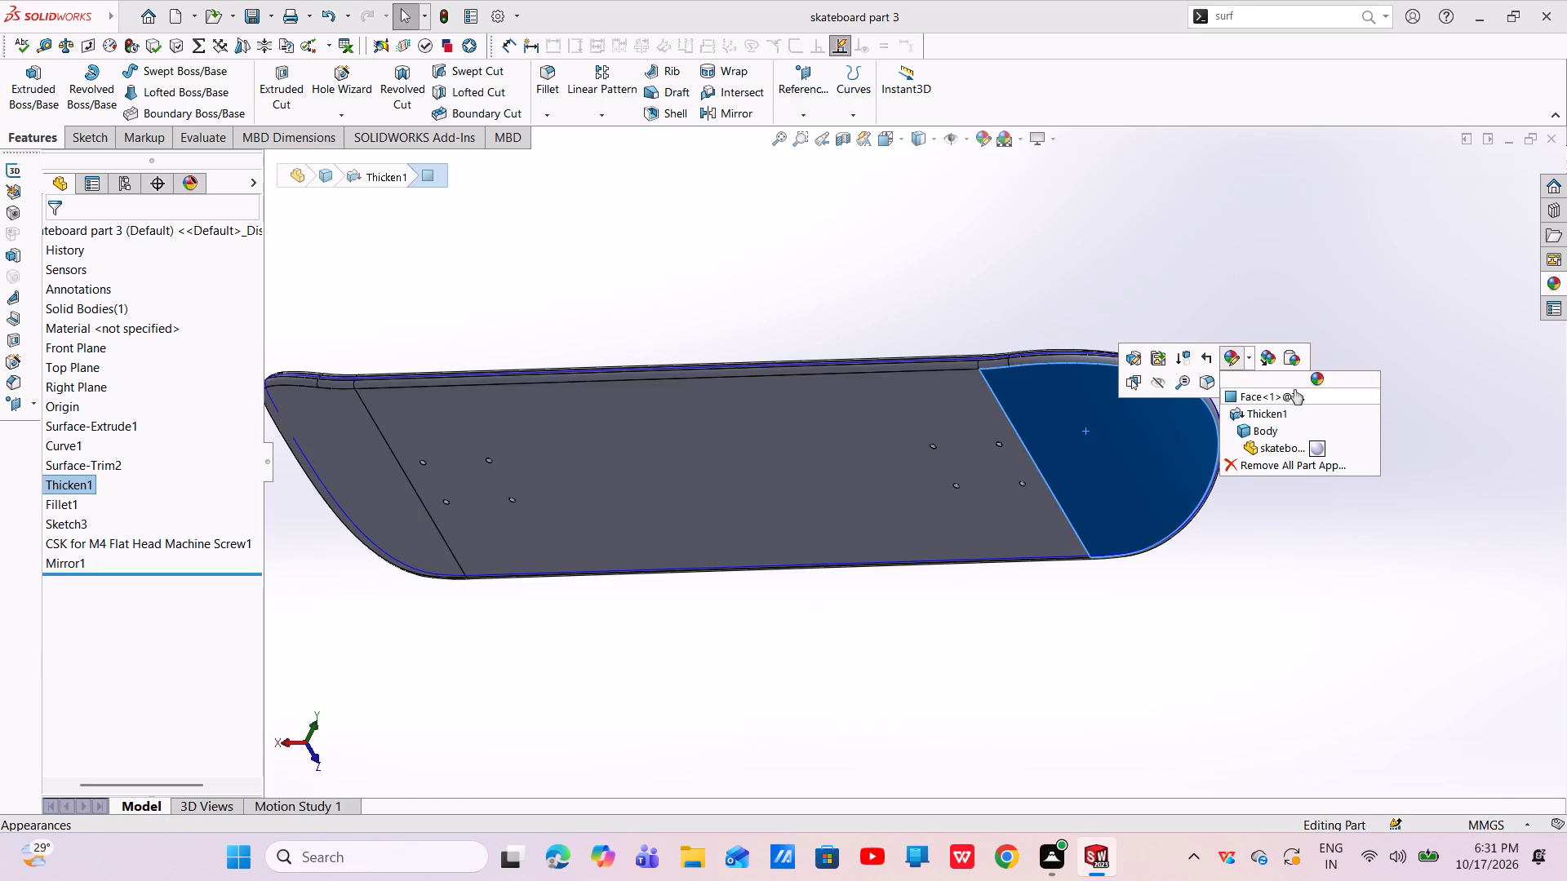
pyautogui.click(1292, 405)
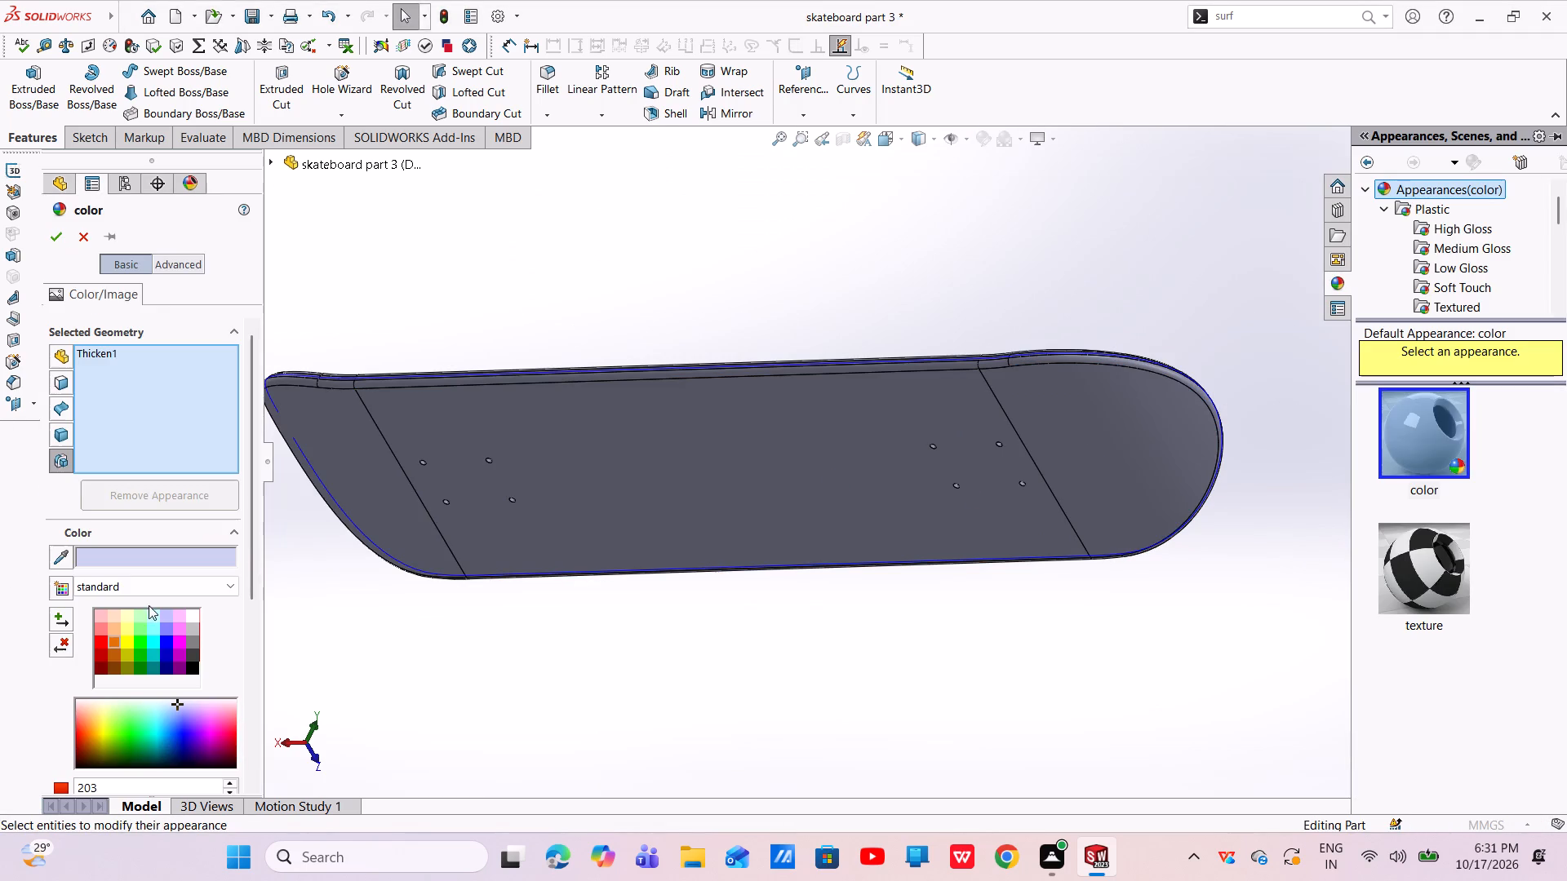
pyautogui.click(193, 614)
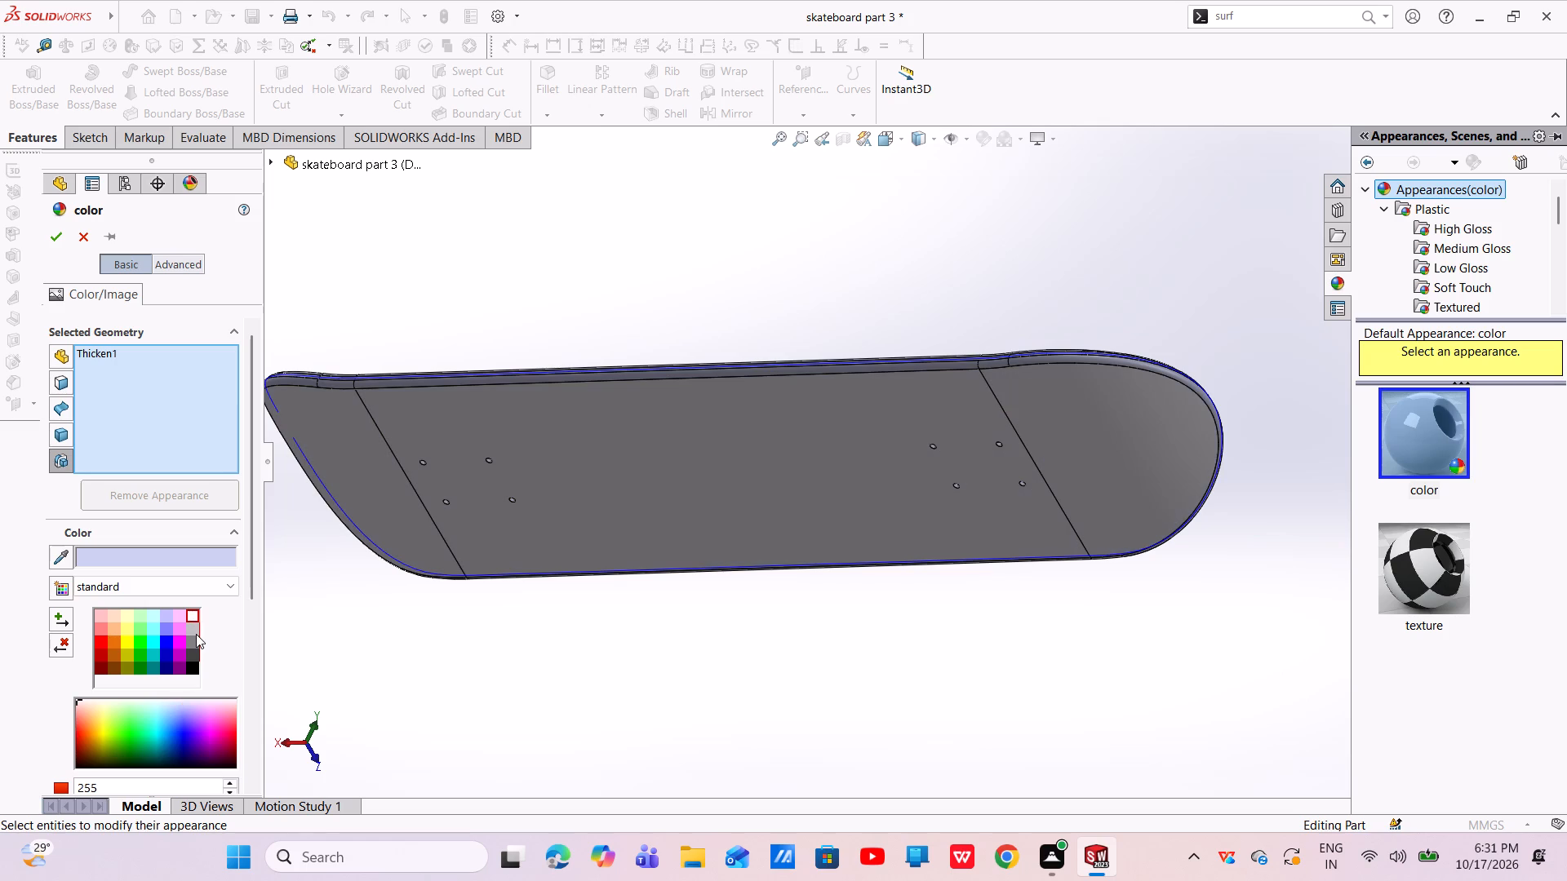
pyautogui.click(196, 634)
pyautogui.click(192, 648)
pyautogui.moveTo(193, 649); pyautogui.dragTo(198, 661)
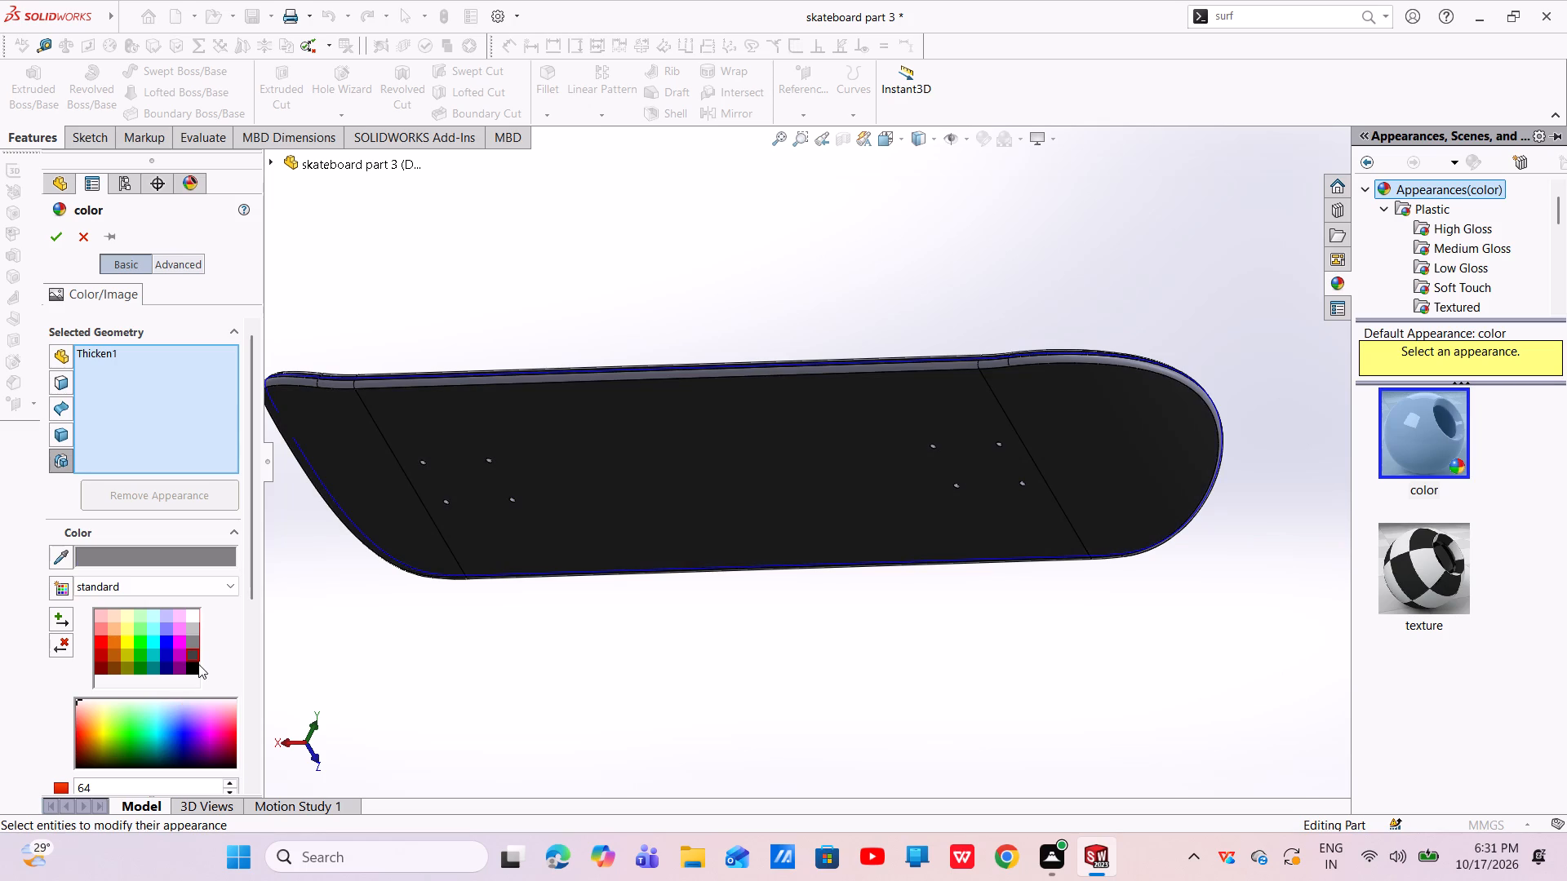
pyautogui.click(196, 667)
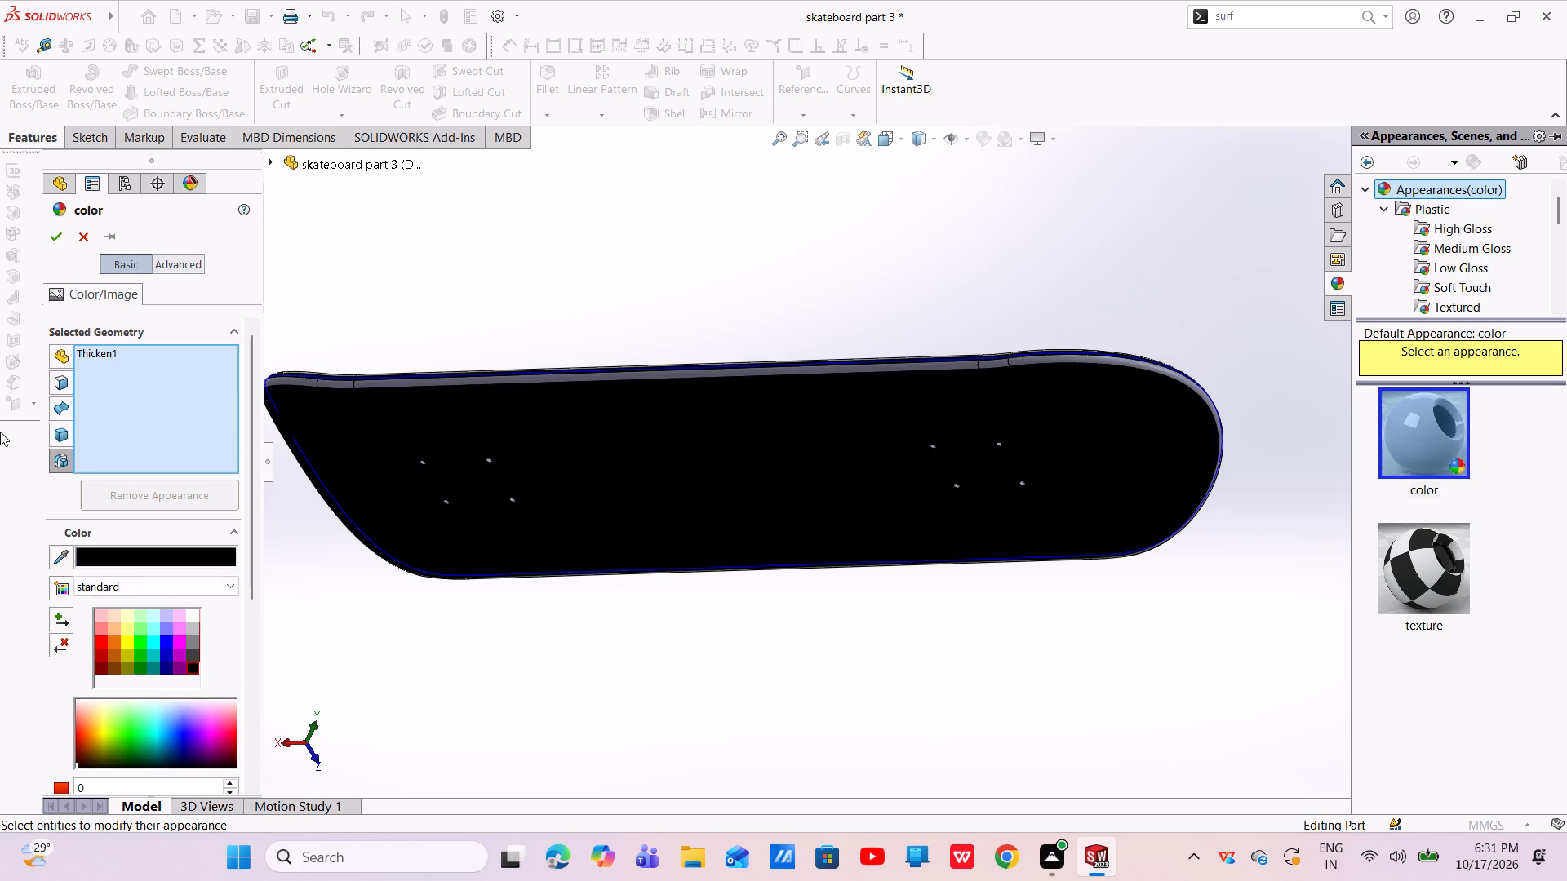
pyautogui.click(59, 235)
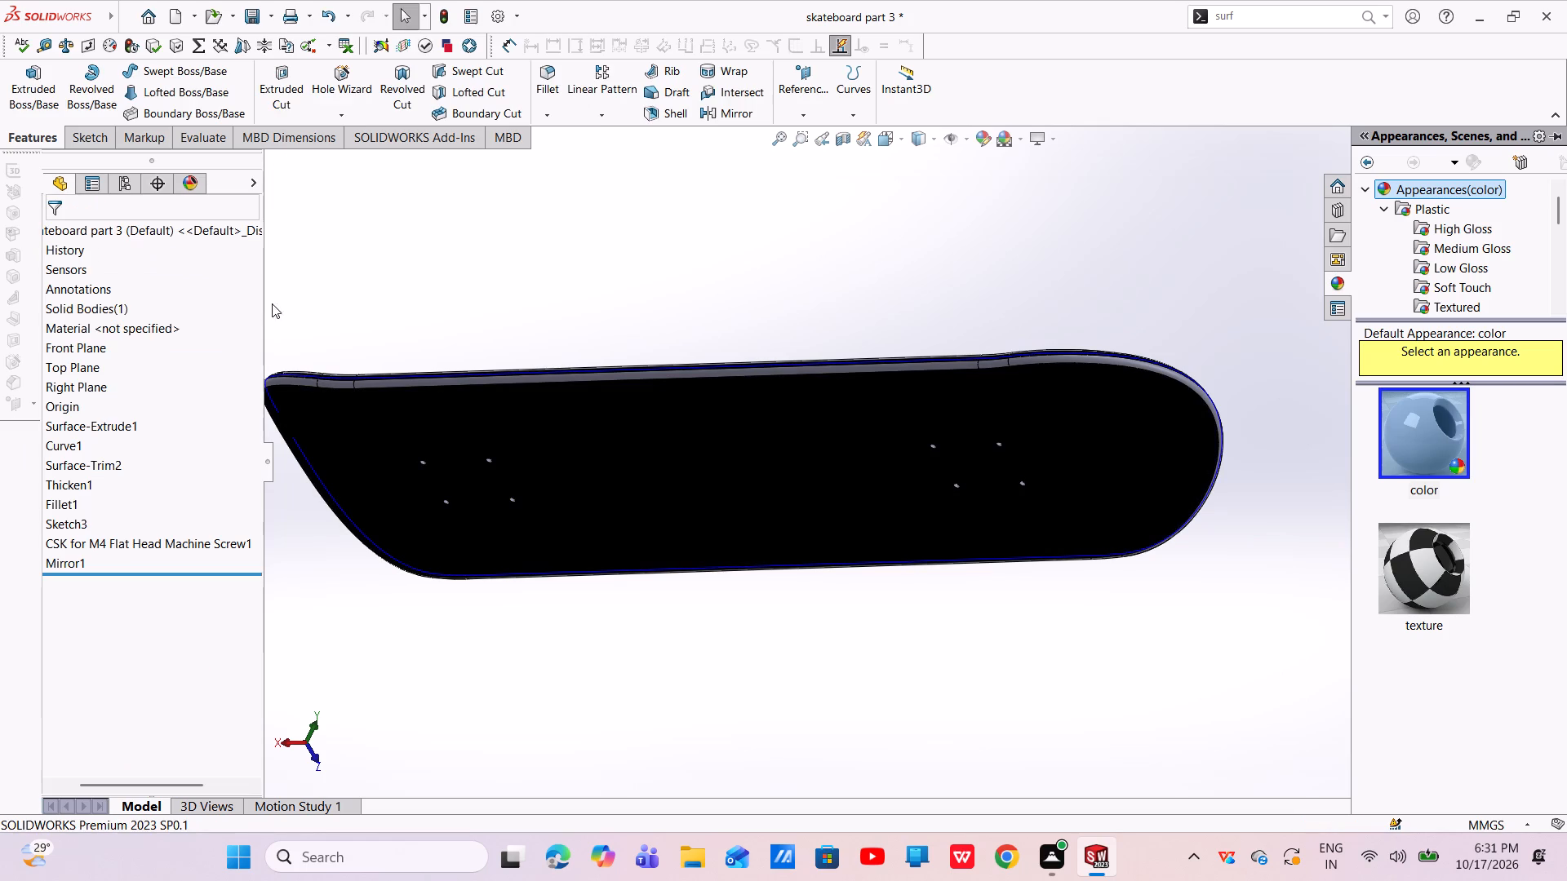
# Examine the deck's top side to check the red ends, orange middle and rim after the recolouring.
pyautogui.scroll(5, 695, 454)
pyautogui.scroll(-2, 695, 454)
pyautogui.moveTo(695, 454); pyautogui.dragTo(750, 768, button='middle')
pyautogui.scroll(1, 750, 768)
pyautogui.scroll(-5, 866, 423)
pyautogui.scroll(7, 823, 485)
pyautogui.scroll(-6, 1228, 467)
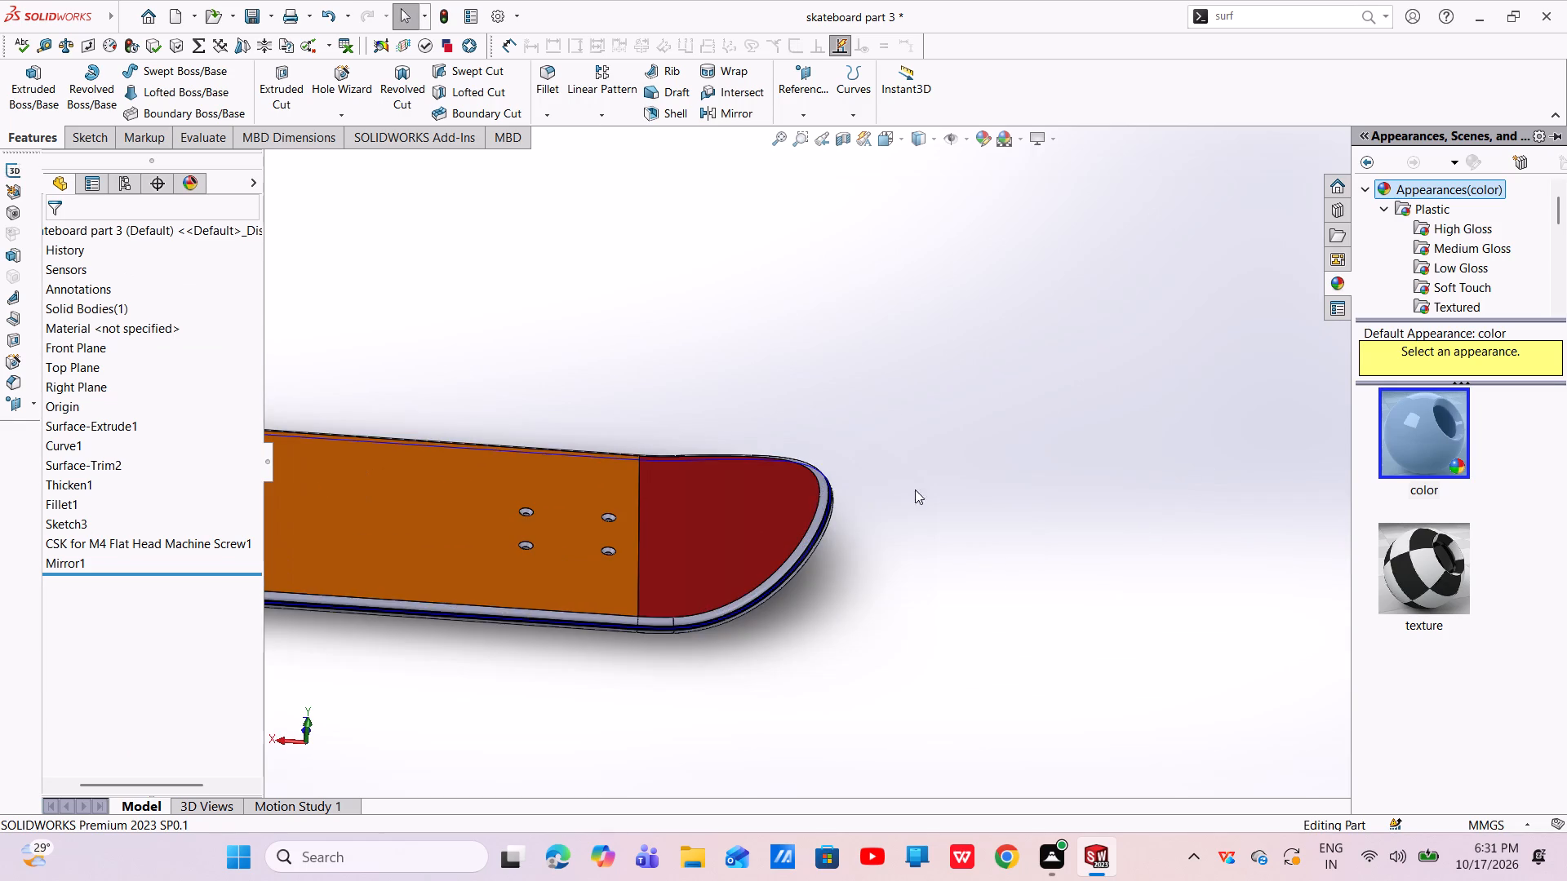
pyautogui.scroll(-6, 868, 490)
pyautogui.scroll(13, 853, 499)
pyautogui.scroll(-6, 659, 424)
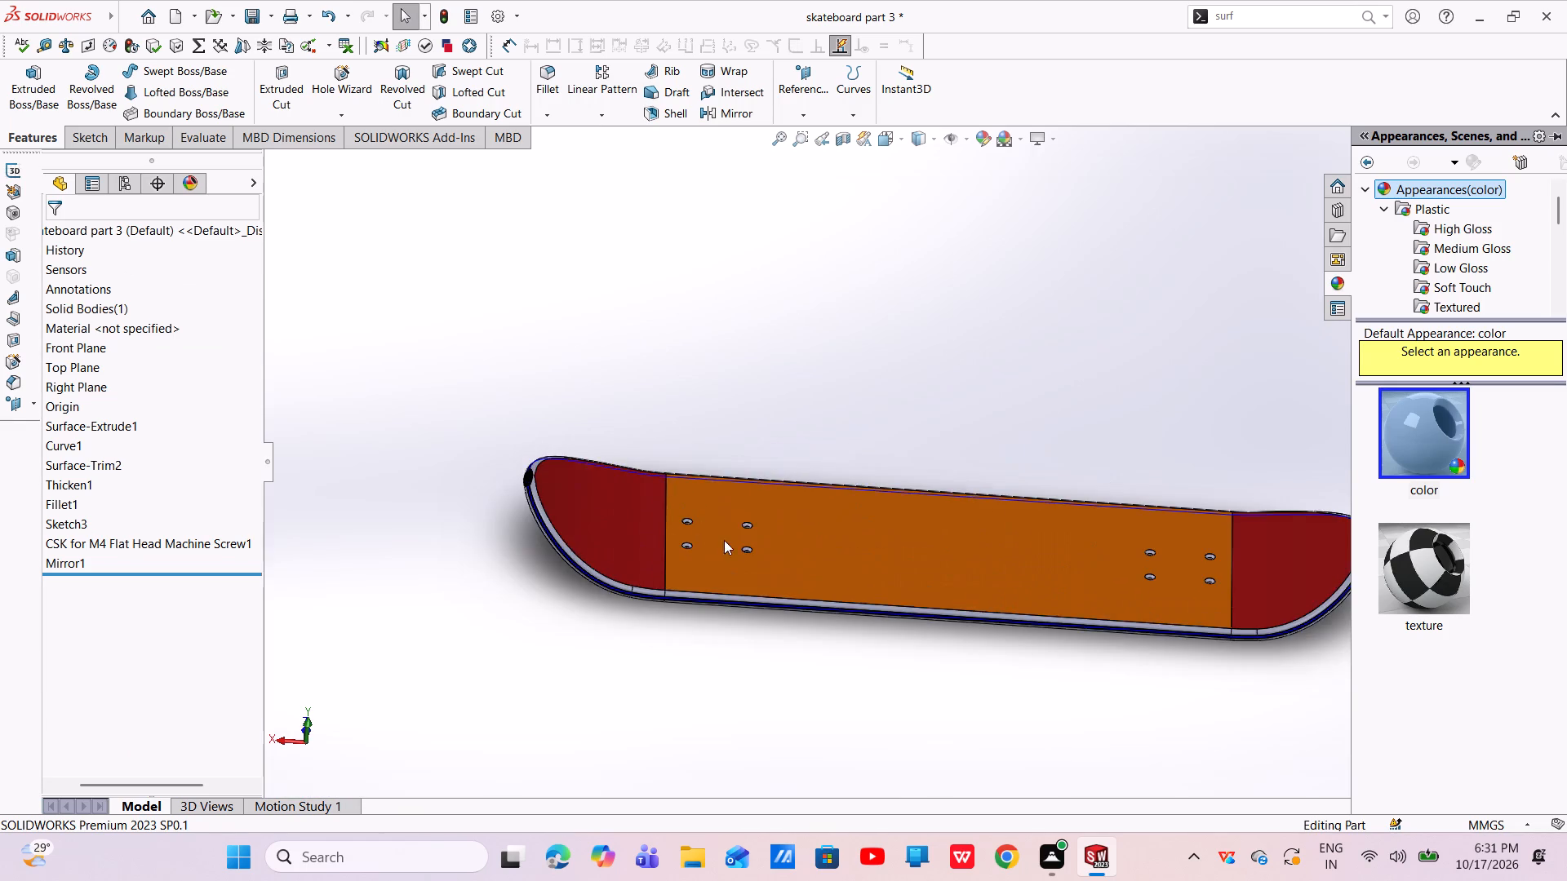
pyautogui.scroll(4, 736, 548)
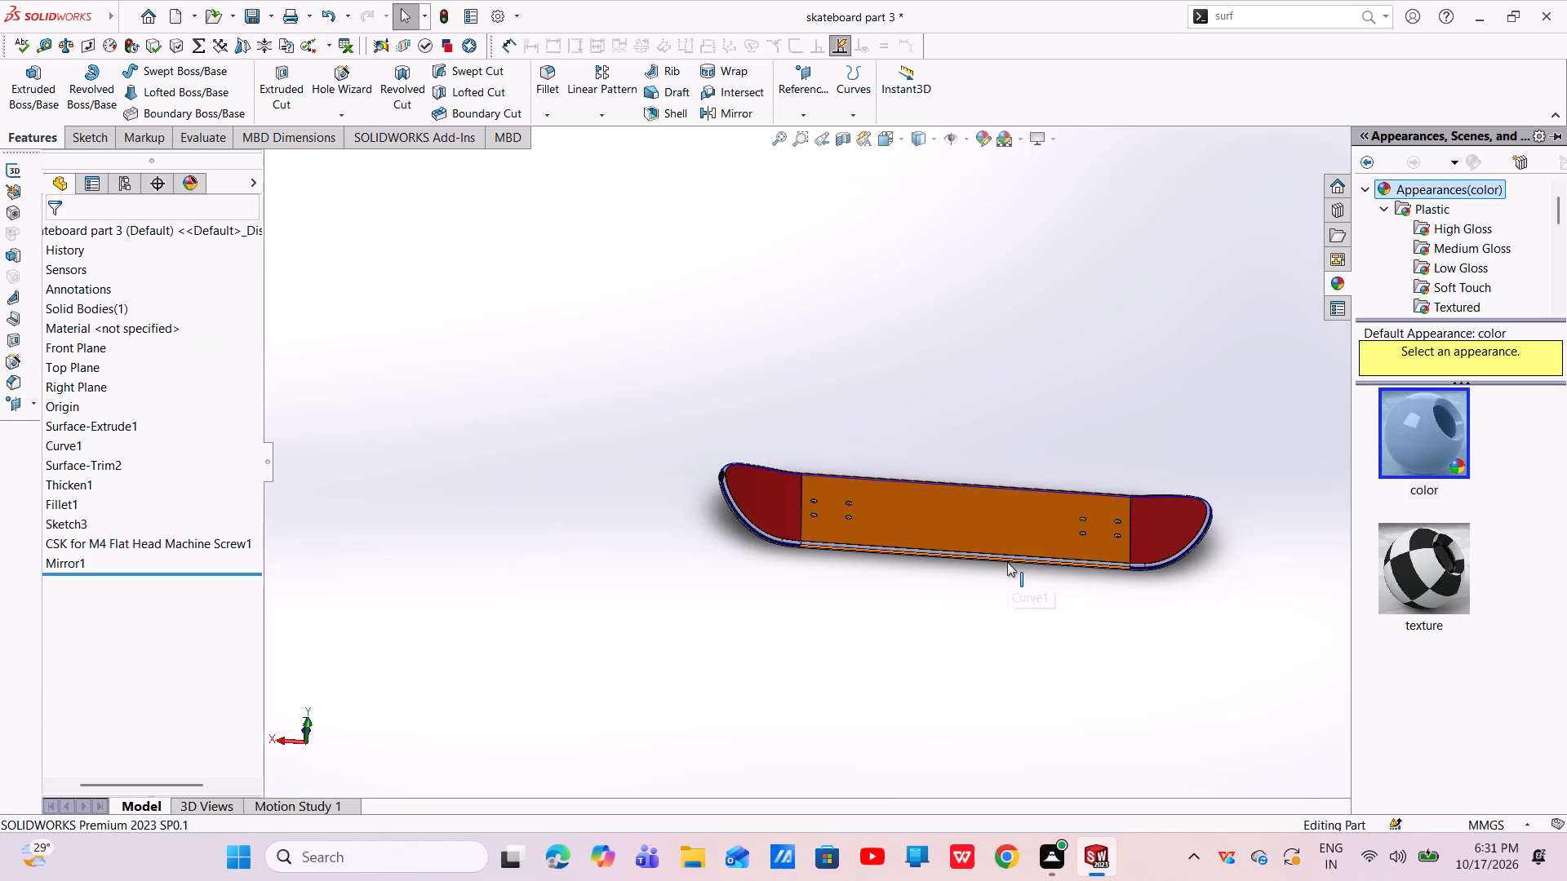
# Save the recoloured skateboard part 3.
pyautogui.hotkey('ctrl', 's')
pyautogui.hotkey('ctrl', 's')
pyautogui.hotkey('ctrl', 's')
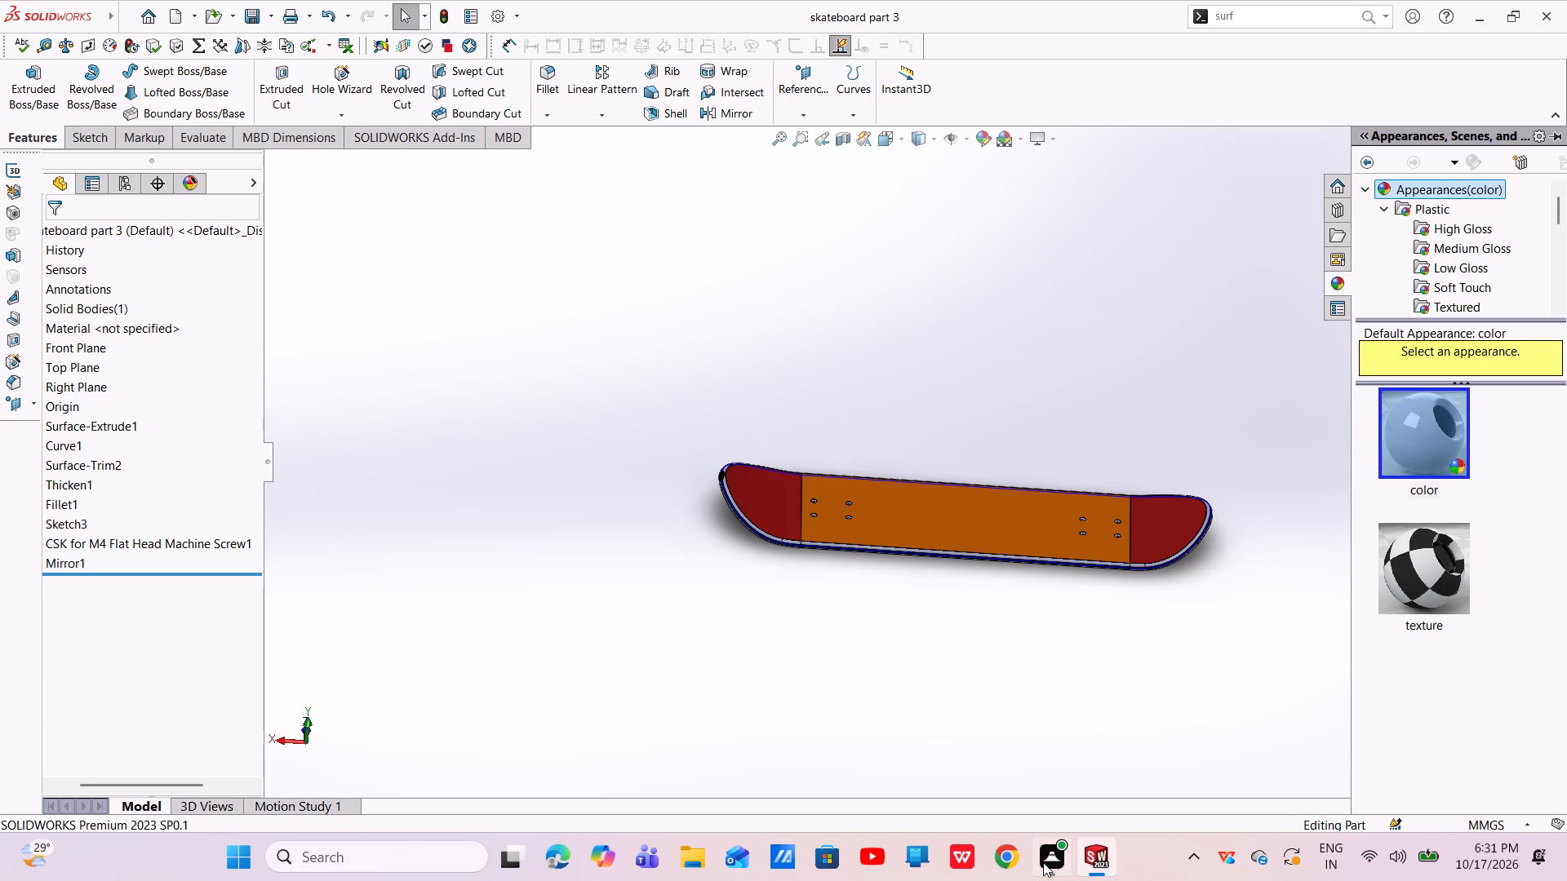